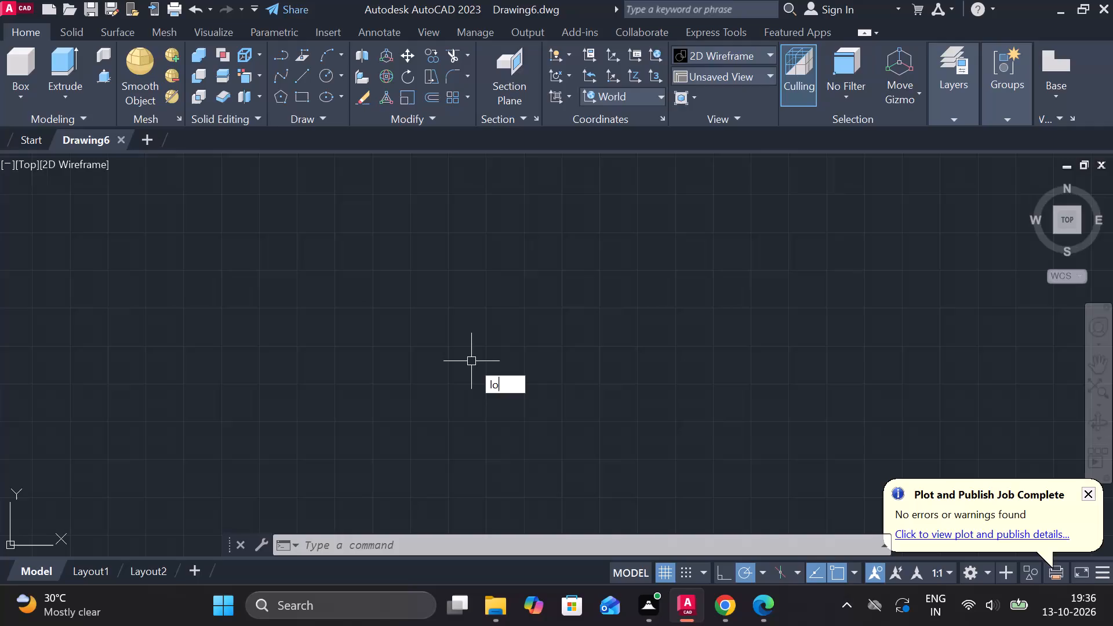
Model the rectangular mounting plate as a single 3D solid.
Turn on command logging with LOGFILEON.
{"action": "key", "text": "g"}
{"action": "left_click", "coordinate": [537, 399]}
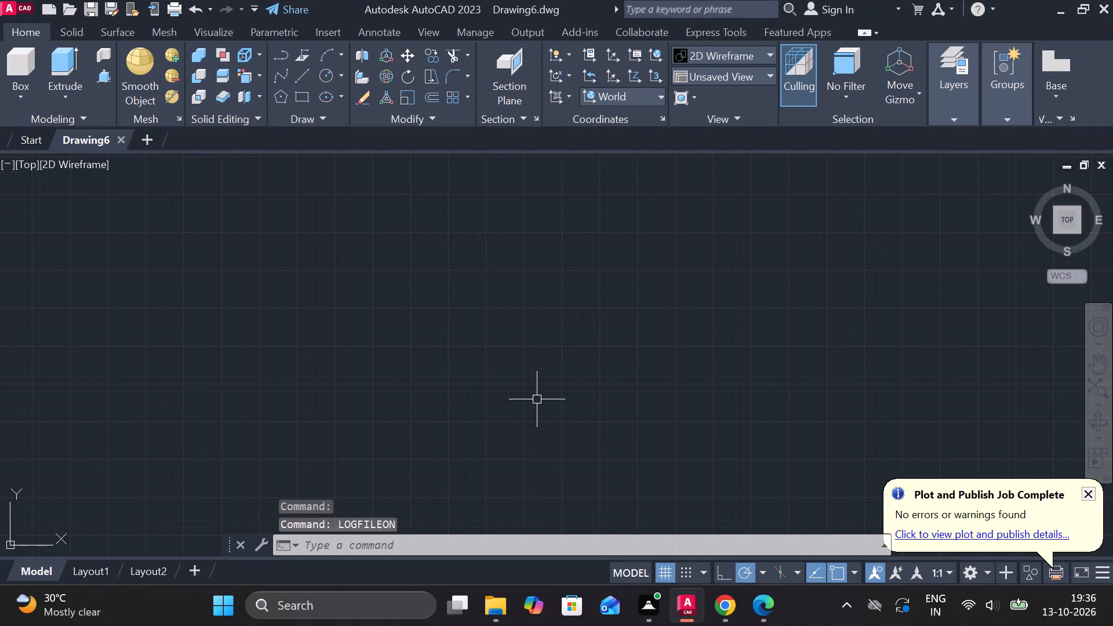
Set the drawing limits from 0,0 to 297,210 and zoom to the extents.
{"action": "type", "text": "limits"}
{"action": "left_click", "coordinate": [613, 440]}
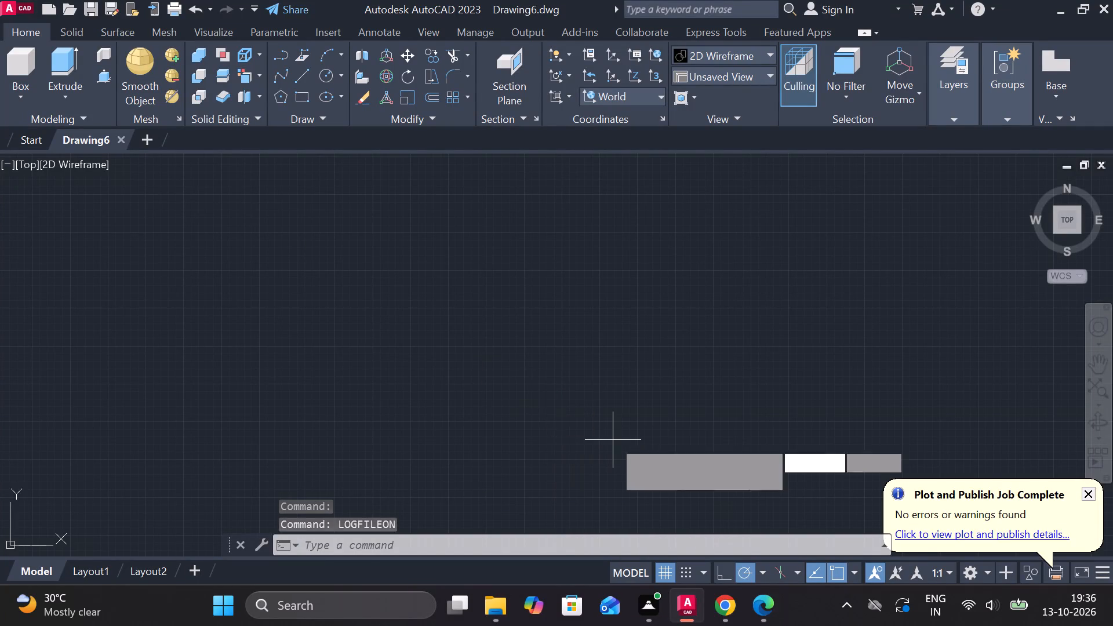
{"action": "type", "text": "0,0"}
{"action": "key", "text": "Return"}
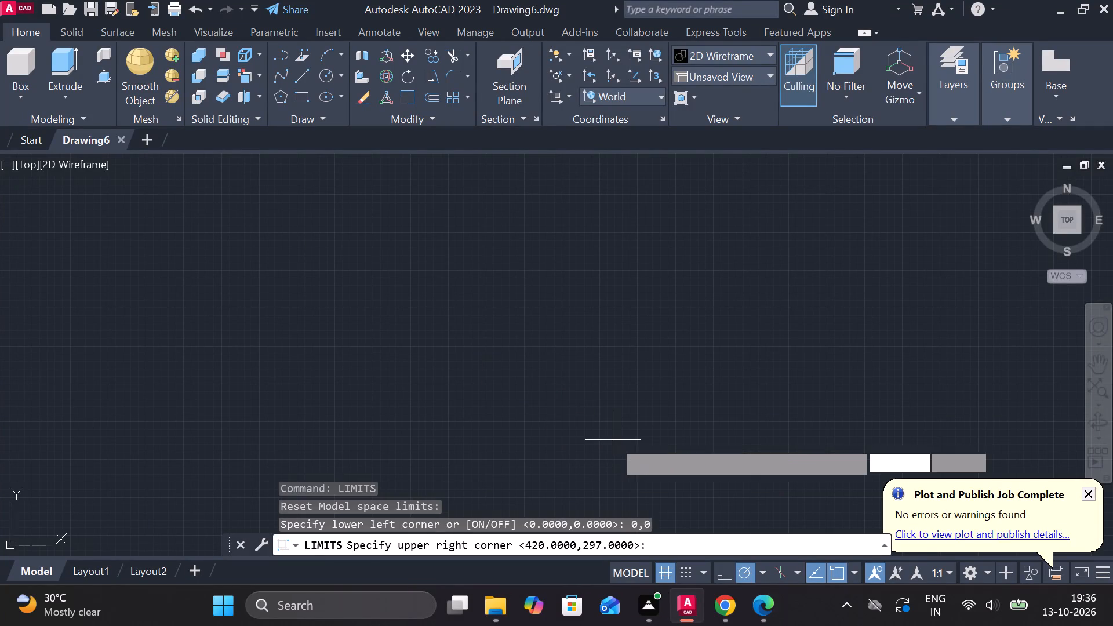
{"action": "type", "text": "297"}
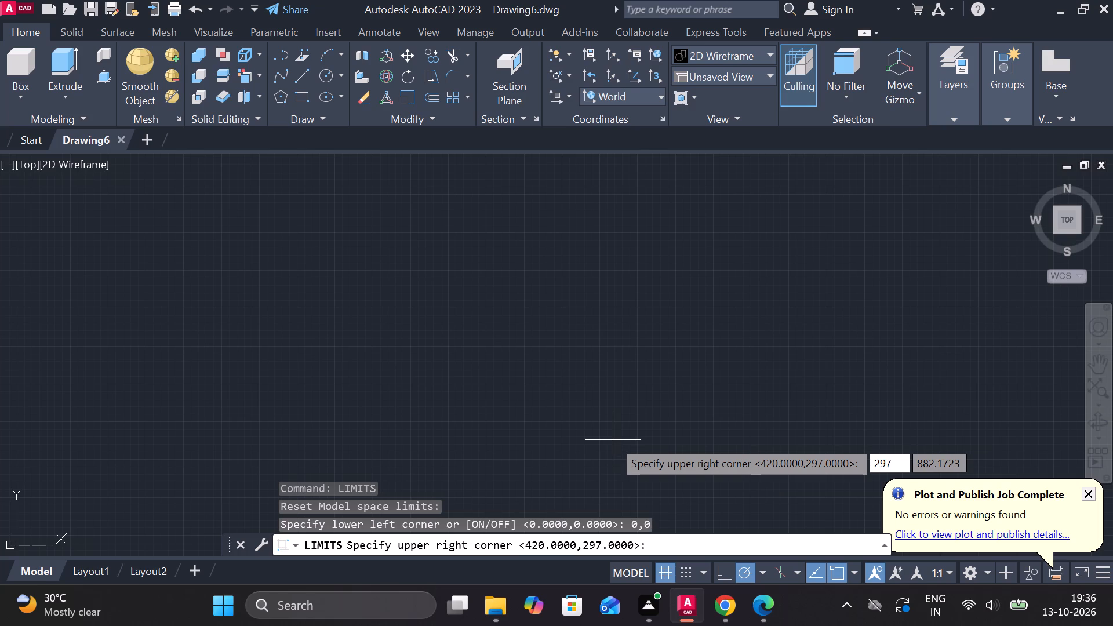
{"action": "type", "text": ",210"}
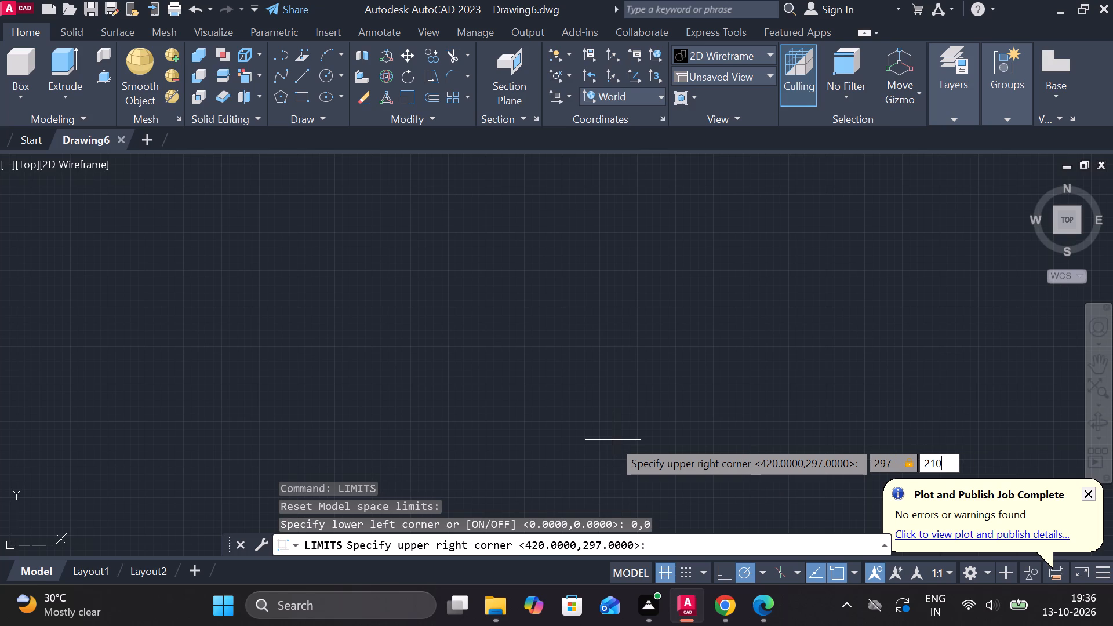
{"action": "key", "text": "Return"}
{"action": "key", "text": "z"}
{"action": "key", "text": "Return"}
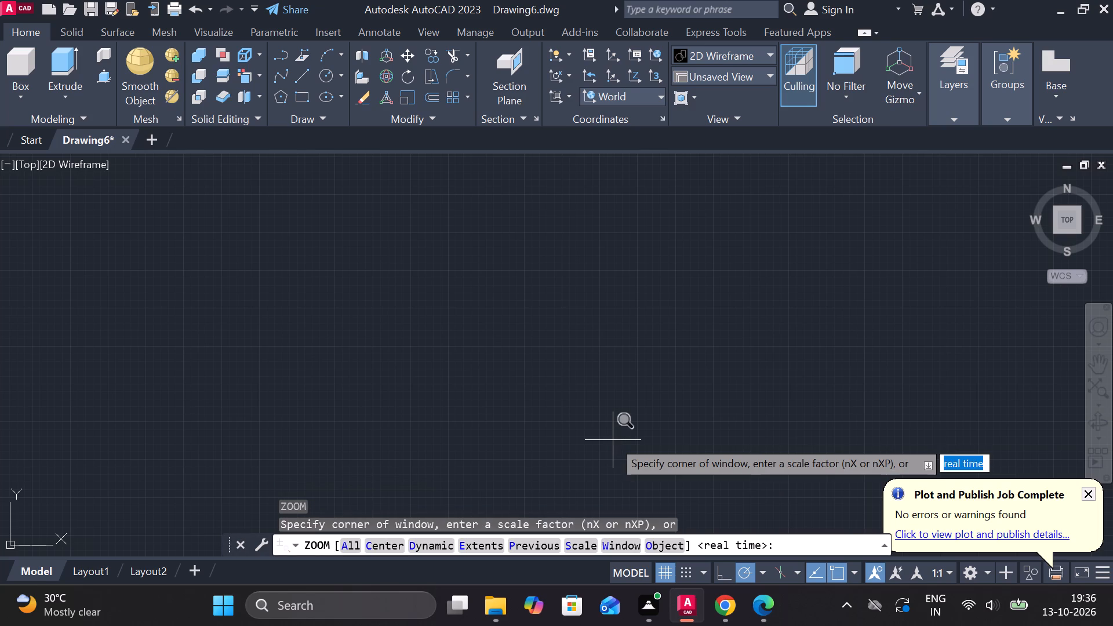
{"action": "key", "text": "e"}
{"action": "key", "text": "Return"}
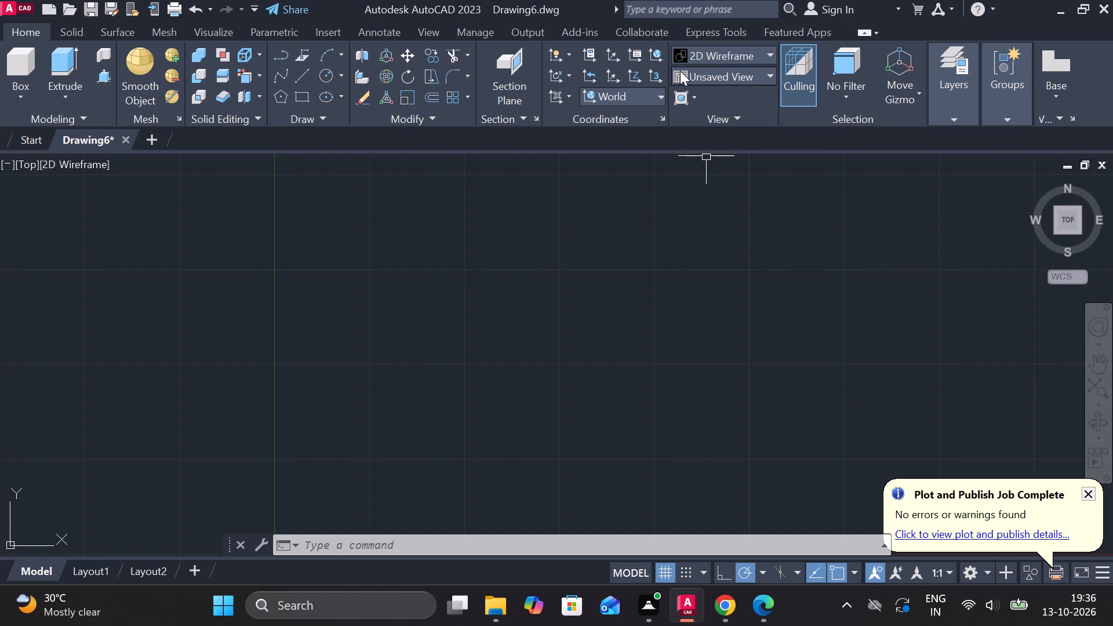
Draw a rectangle 125 wide by 90 high in the Top view.
{"action": "left_click", "coordinate": [732, 72]}
{"action": "left_click", "coordinate": [701, 98]}
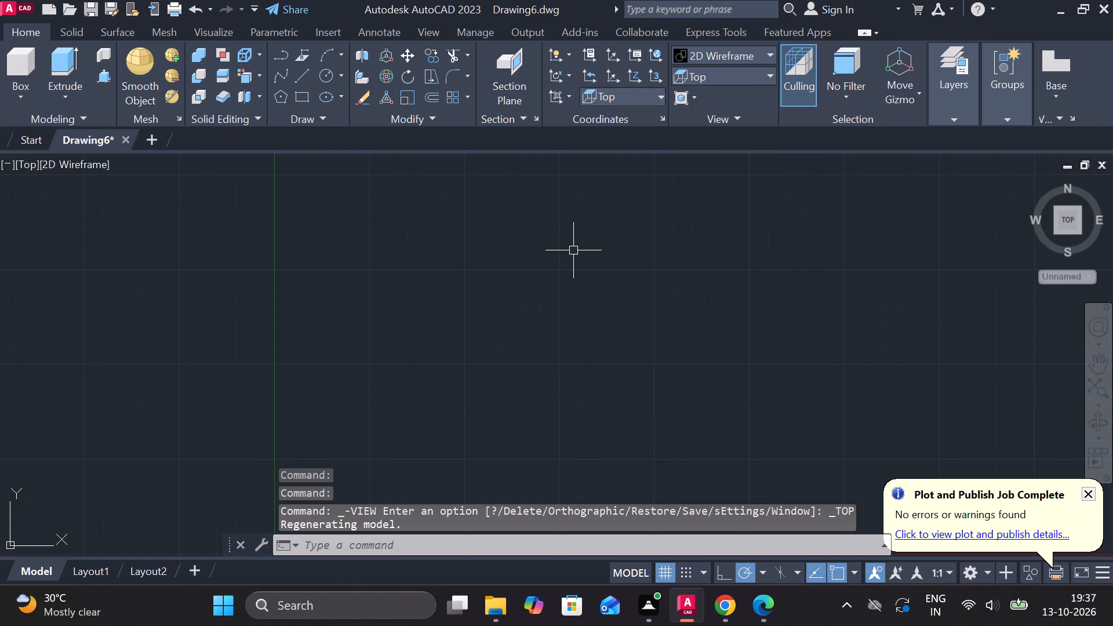
{"action": "scroll", "coordinate": [588, 270], "scroll_direction": "down", "scroll_amount": 1}
{"action": "middle_click_drag", "start_coordinate": [568, 270], "coordinate": [447, 294]}
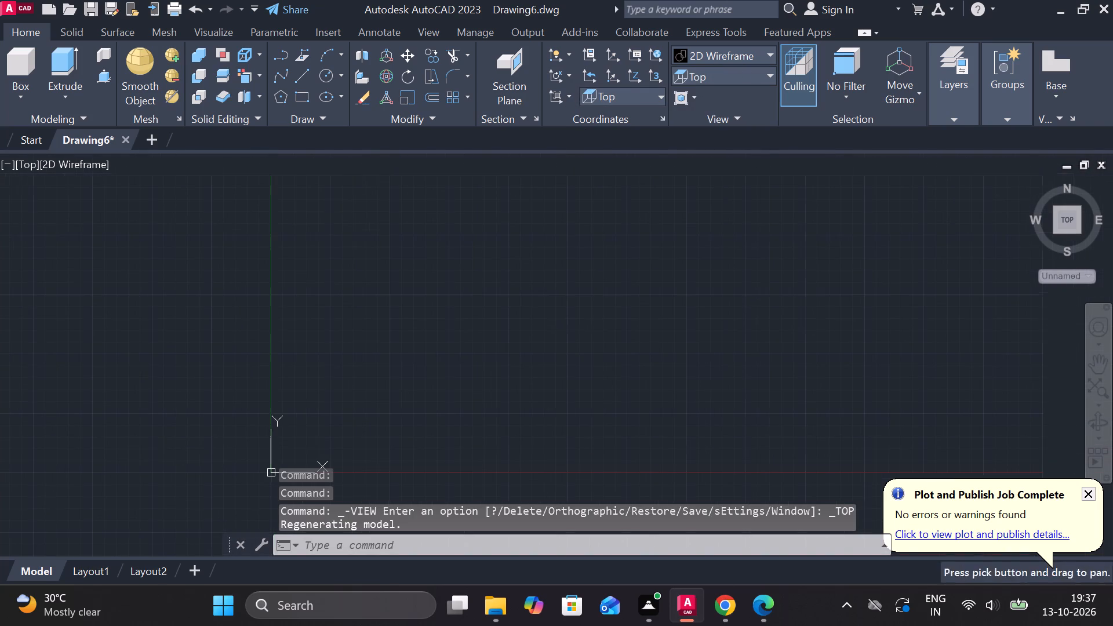
{"action": "left_click", "coordinate": [298, 96]}
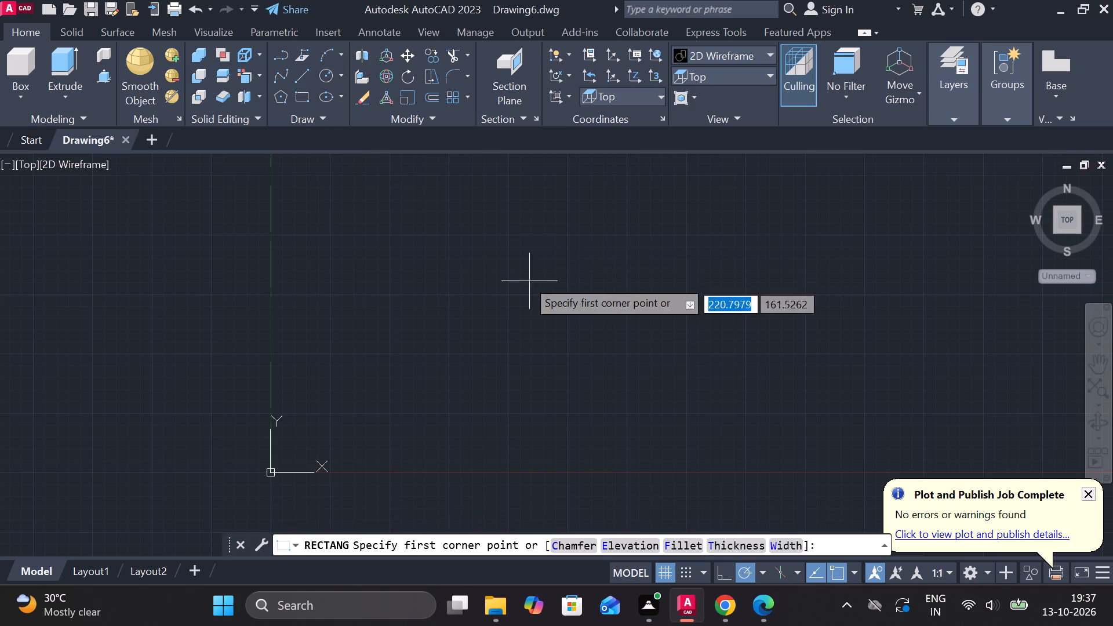
{"action": "left_click", "coordinate": [479, 237]}
{"action": "middle_click_drag", "start_coordinate": [785, 406], "coordinate": [574, 383]}
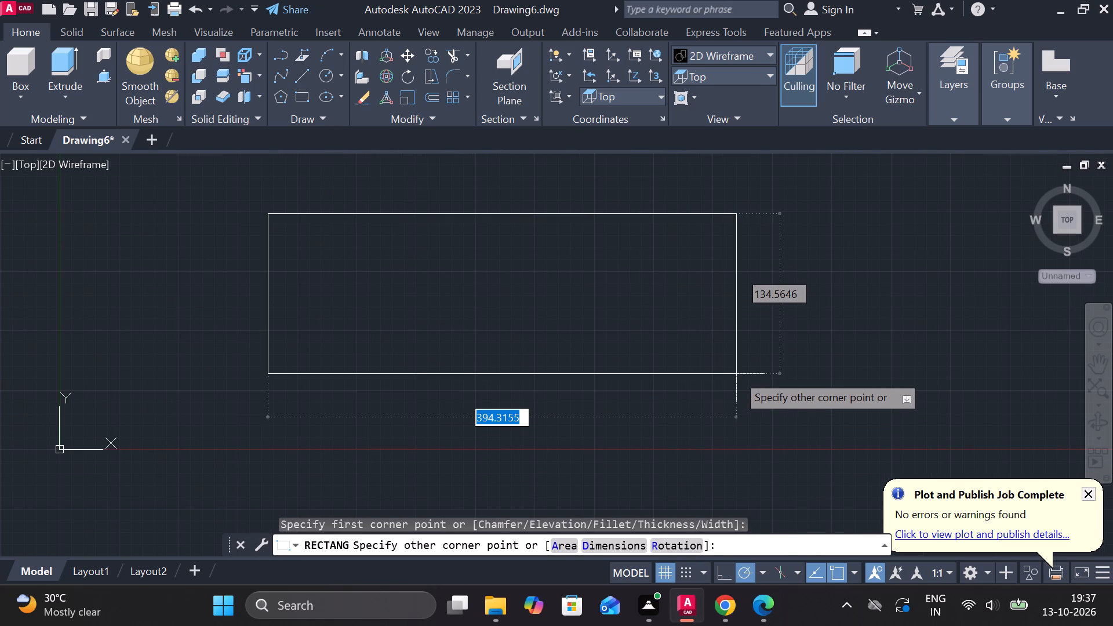
{"action": "type", "text": "125"}
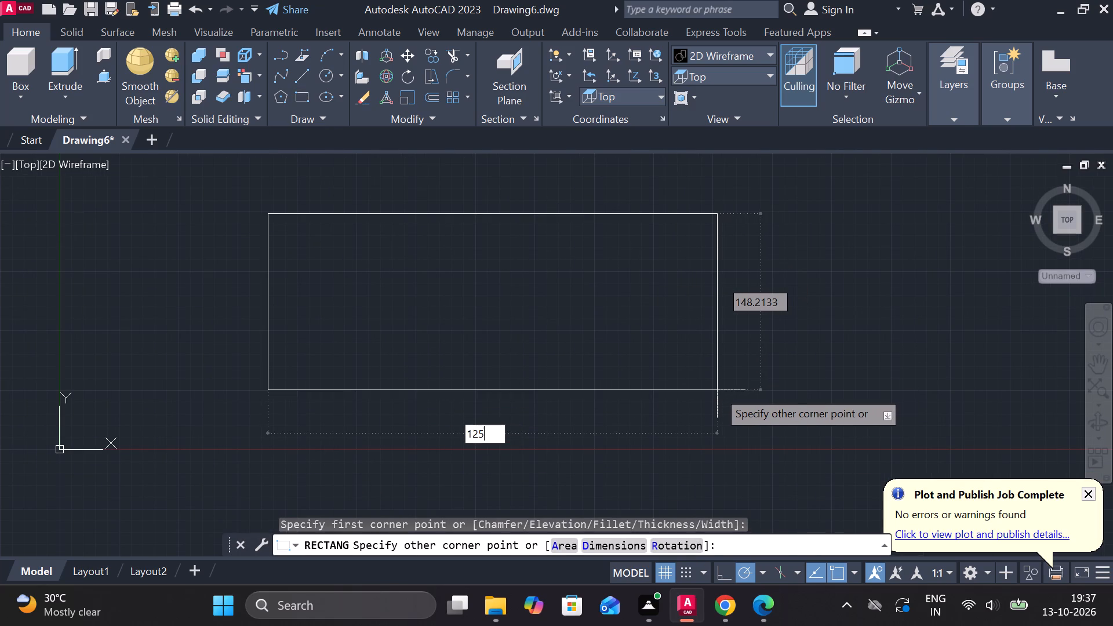
{"action": "key", "text": "Tab"}
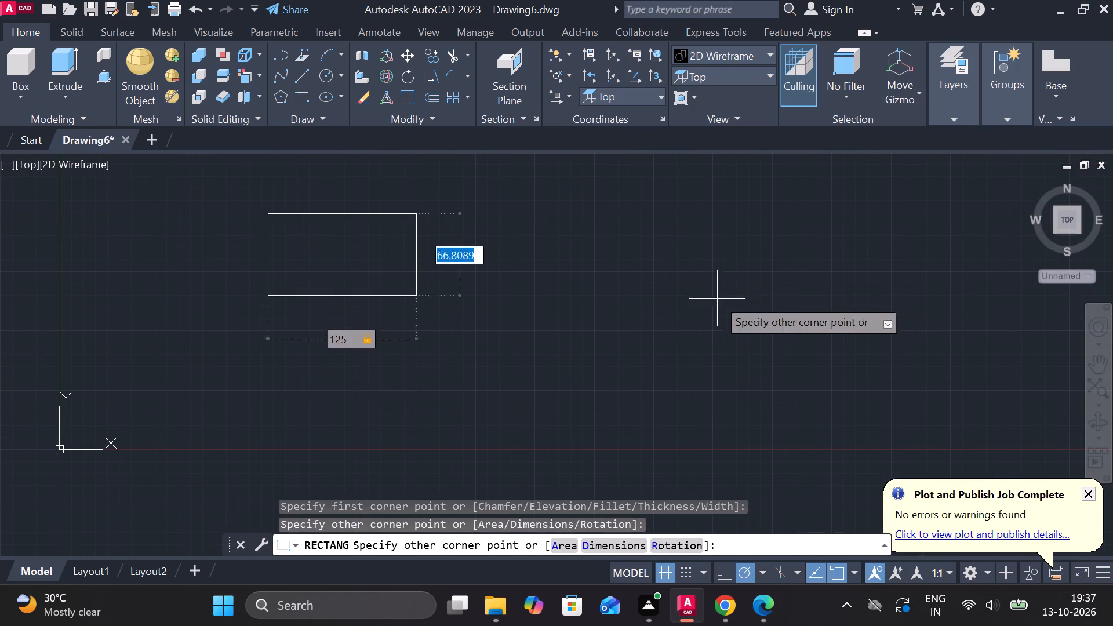
{"action": "type", "text": "90"}
{"action": "key", "text": "Return"}
Explode the 125 by 90 rectangle into separate lines.
{"action": "scroll", "coordinate": [292, 258], "scroll_direction": "up", "scroll_amount": 2}
{"action": "middle_click_drag", "start_coordinate": [326, 263], "coordinate": [598, 330]}
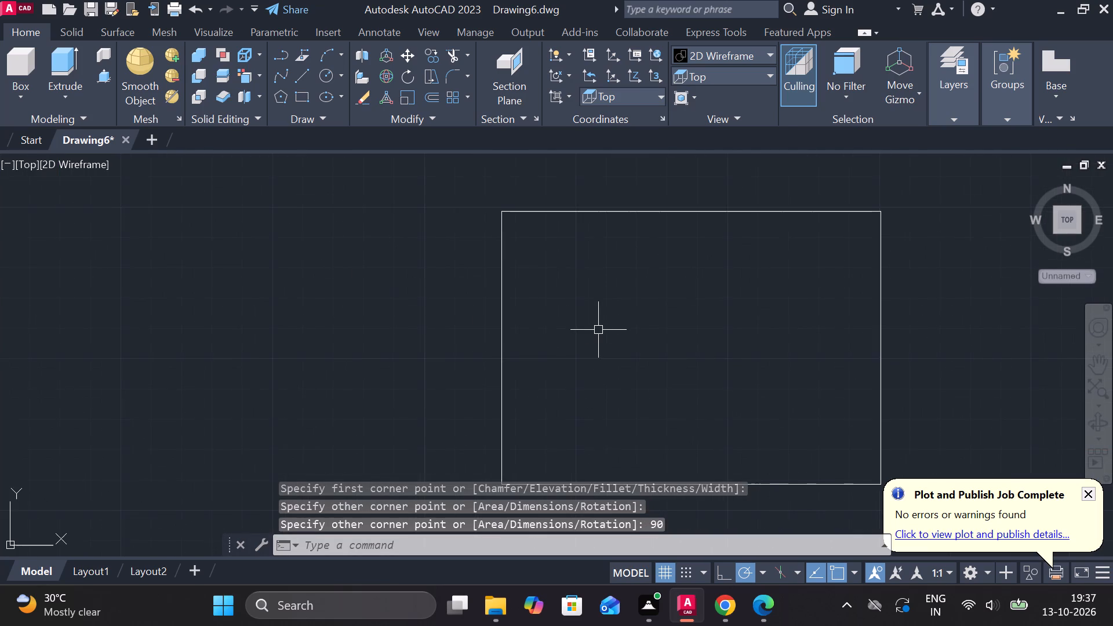
{"action": "middle_click_drag", "start_coordinate": [533, 326], "coordinate": [507, 325]}
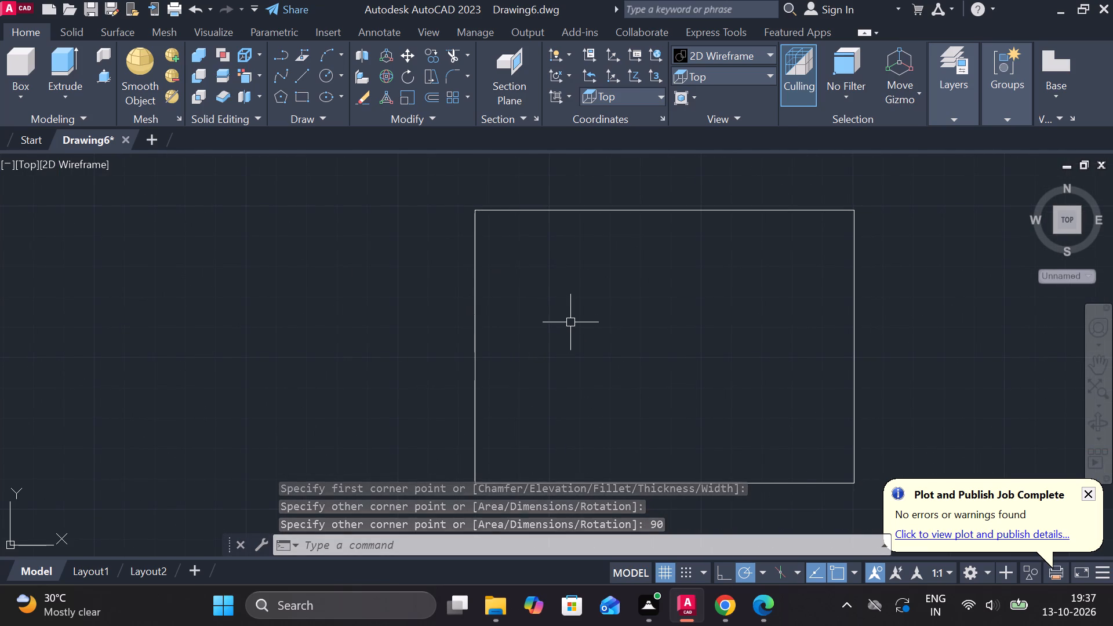
{"action": "scroll", "coordinate": [570, 322], "scroll_direction": "down", "scroll_amount": 1}
{"action": "middle_click_drag", "start_coordinate": [568, 322], "coordinate": [539, 312]}
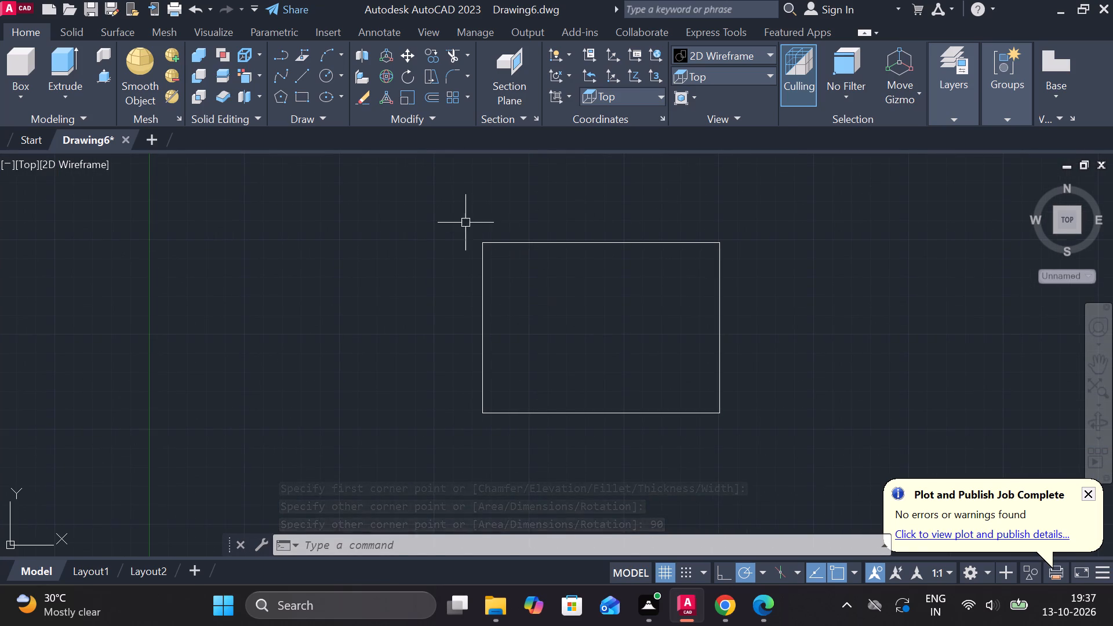
{"action": "left_click", "coordinate": [450, 209]}
{"action": "left_click", "coordinate": [843, 463]}
{"action": "type", "text": "ex"}
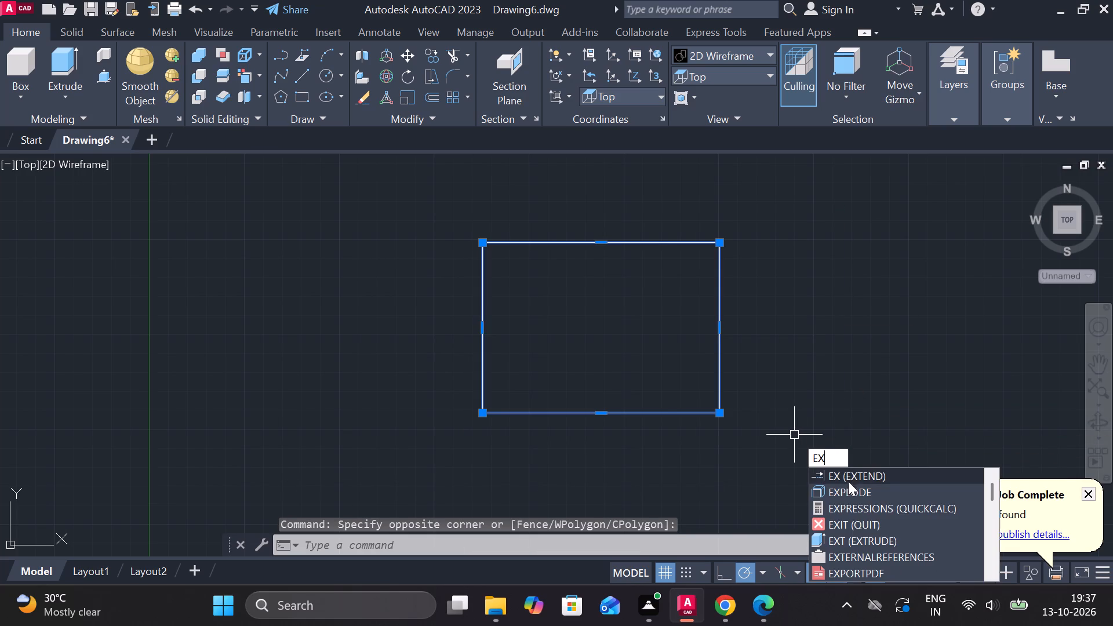
{"action": "left_click", "coordinate": [852, 489]}
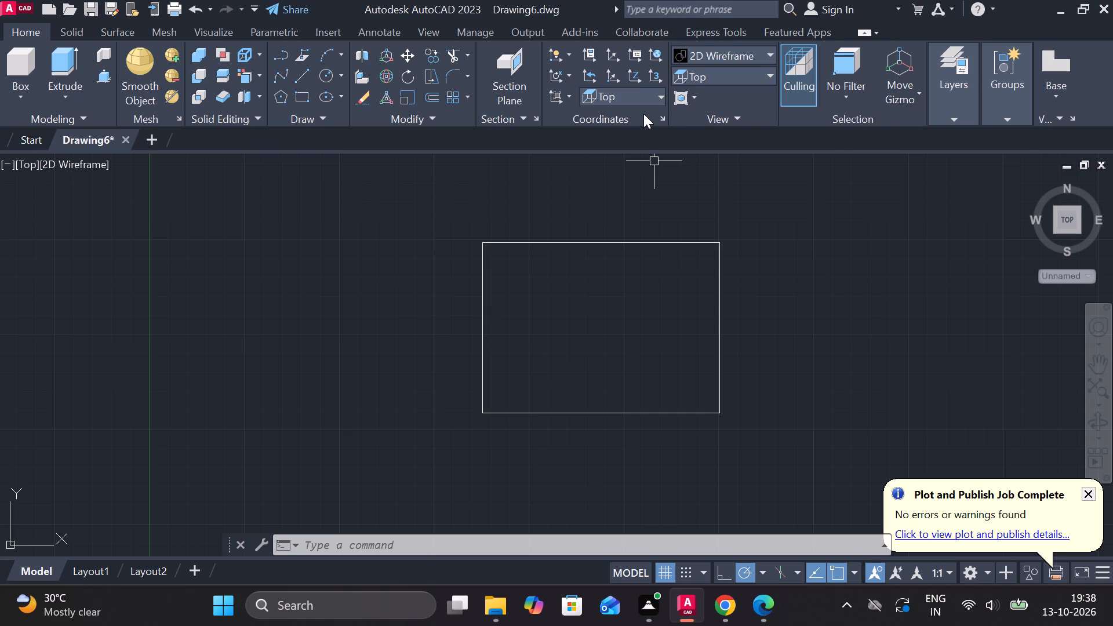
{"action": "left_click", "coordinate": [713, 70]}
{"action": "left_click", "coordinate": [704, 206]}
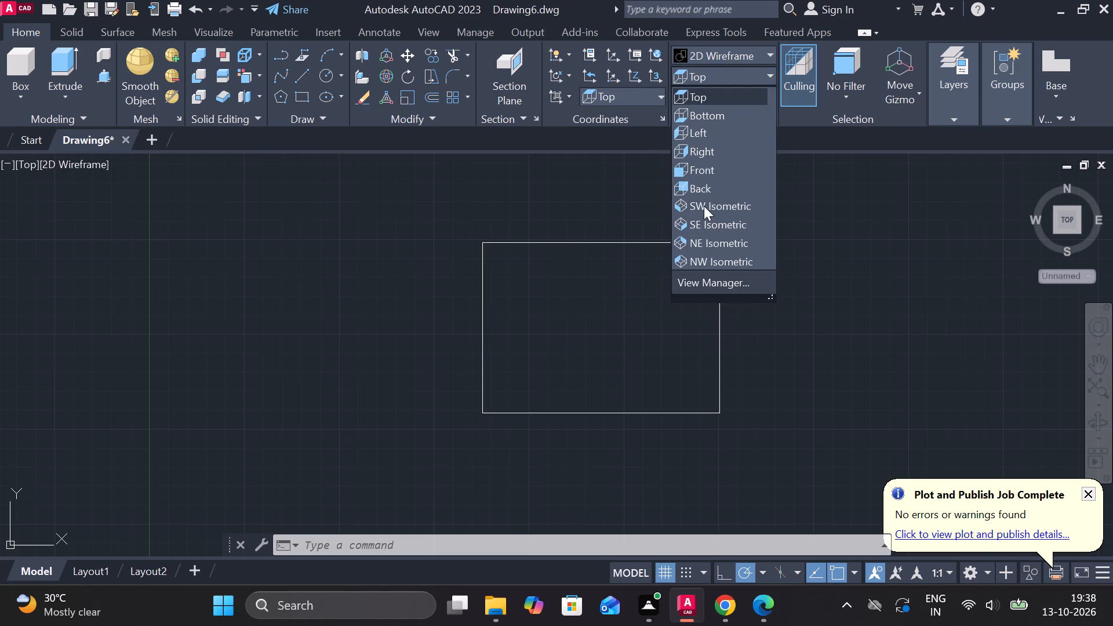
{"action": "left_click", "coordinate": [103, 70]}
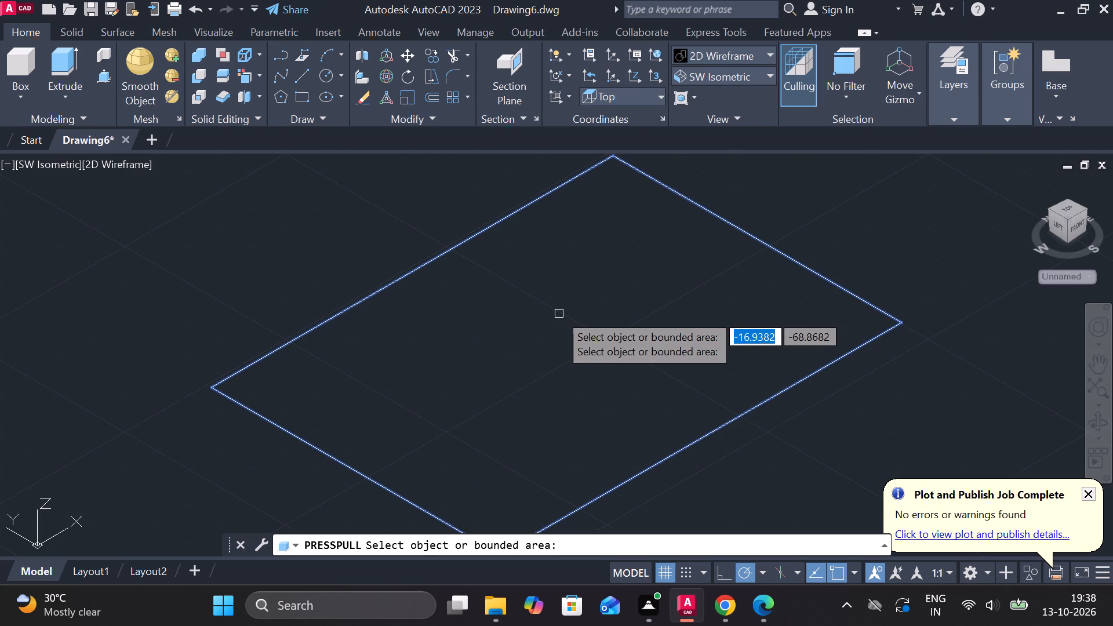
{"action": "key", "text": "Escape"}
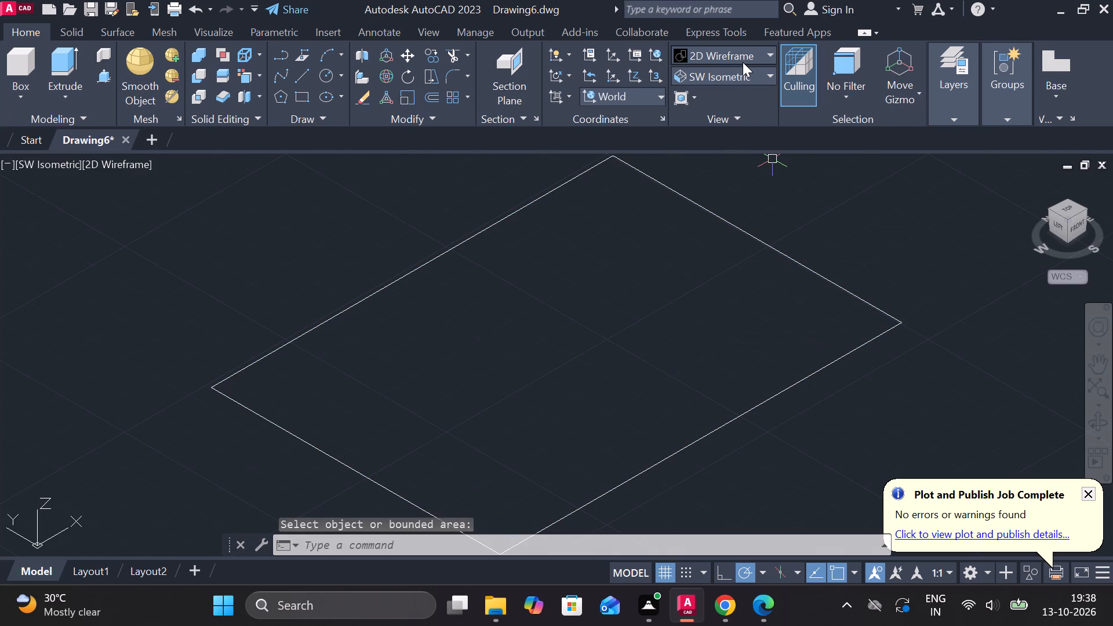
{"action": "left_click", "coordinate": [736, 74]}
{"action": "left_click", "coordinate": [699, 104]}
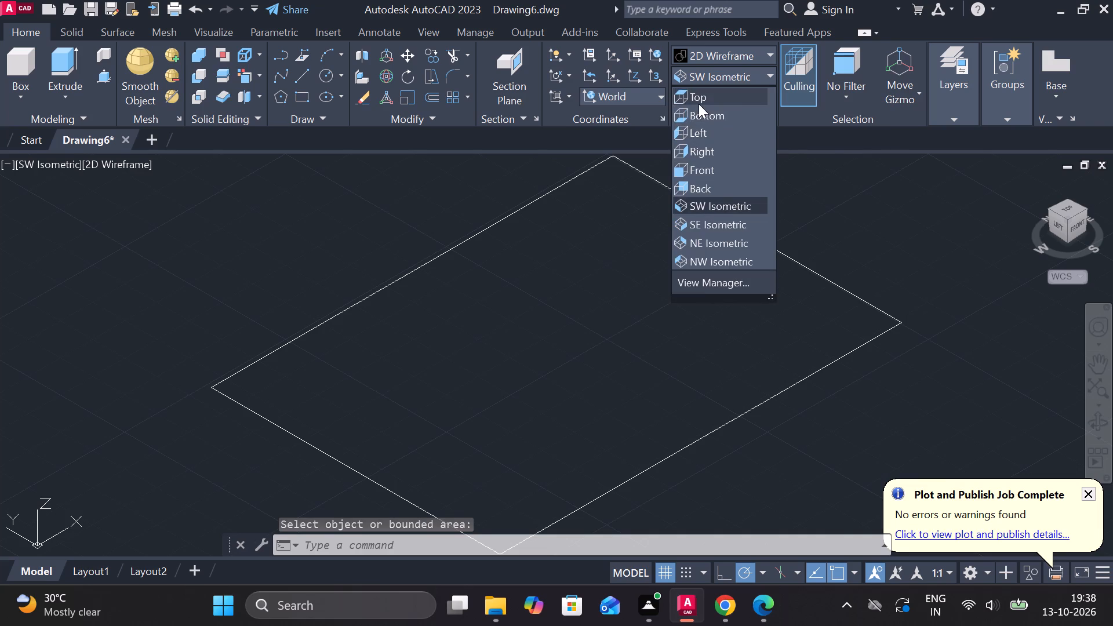
Fillet the two upper corners of the rectangle outline with a radius of 10.
{"action": "scroll", "coordinate": [599, 290], "scroll_direction": "down", "scroll_amount": 1}
{"action": "type", "text": "f r"}
{"action": "key", "text": "space"}
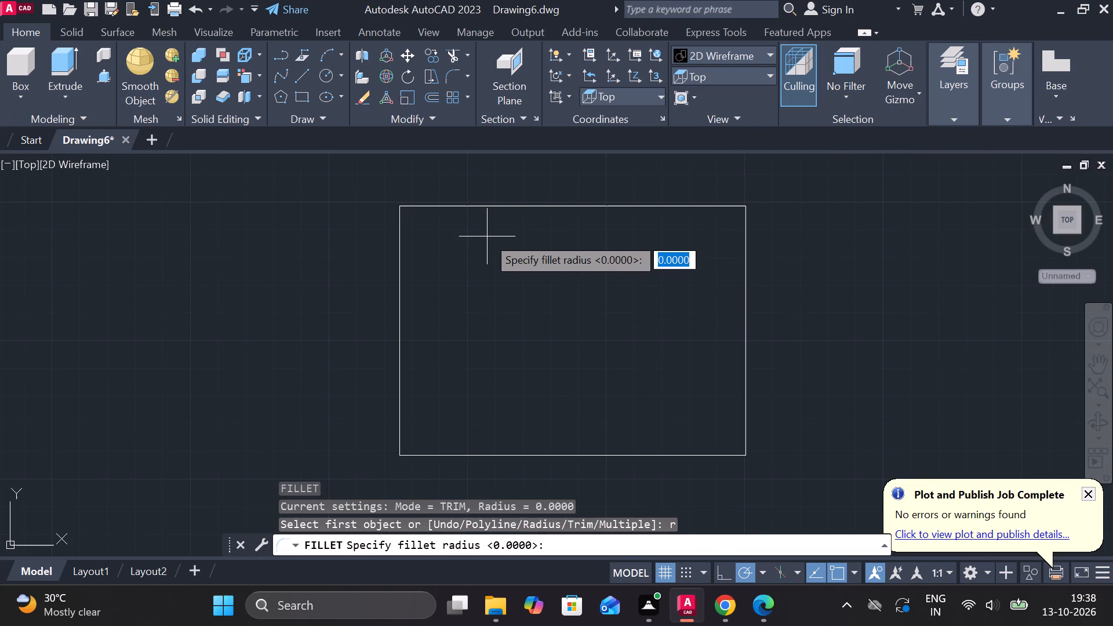
{"action": "type", "text": "10"}
{"action": "key", "text": "Return"}
{"action": "left_click", "coordinate": [442, 210]}
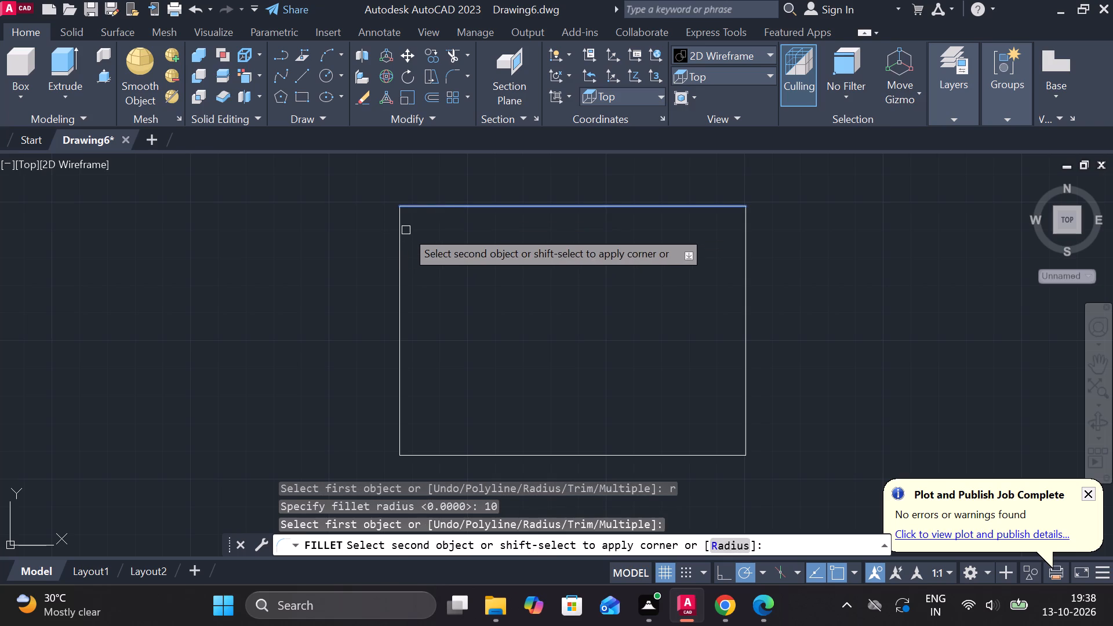
{"action": "left_click", "coordinate": [398, 217]}
{"action": "key", "text": "space"}
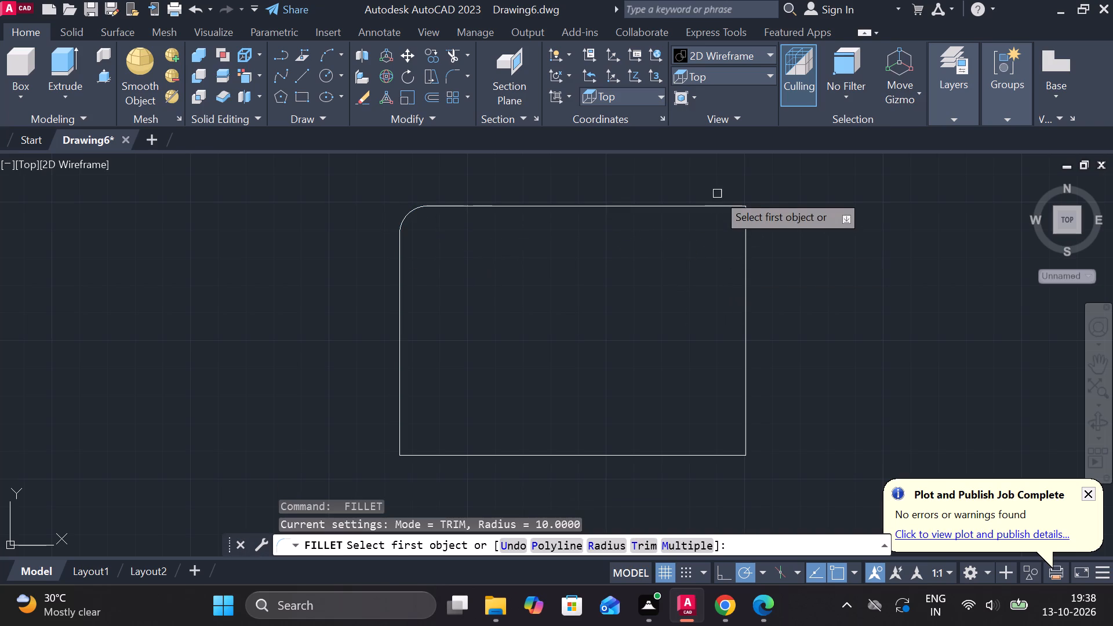
{"action": "left_click", "coordinate": [723, 204]}
{"action": "left_click", "coordinate": [751, 218]}
{"action": "left_click", "coordinate": [742, 230]}
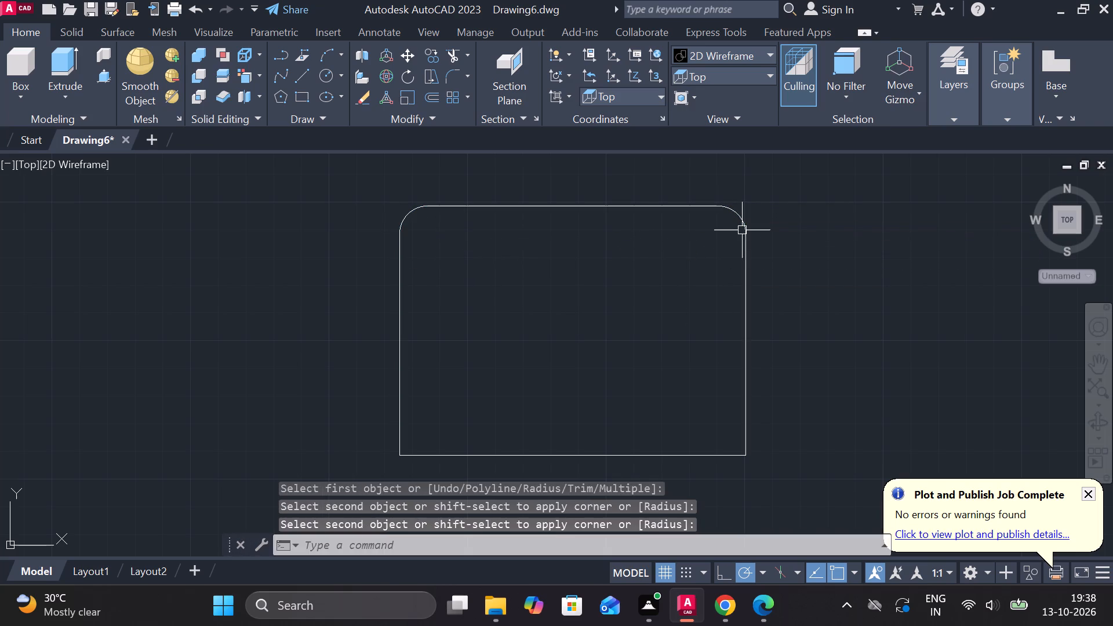
Fillet the two lower corners of the rectangle outline with the same radius of 10.
{"action": "key", "text": "space"}
{"action": "left_click", "coordinate": [748, 429]}
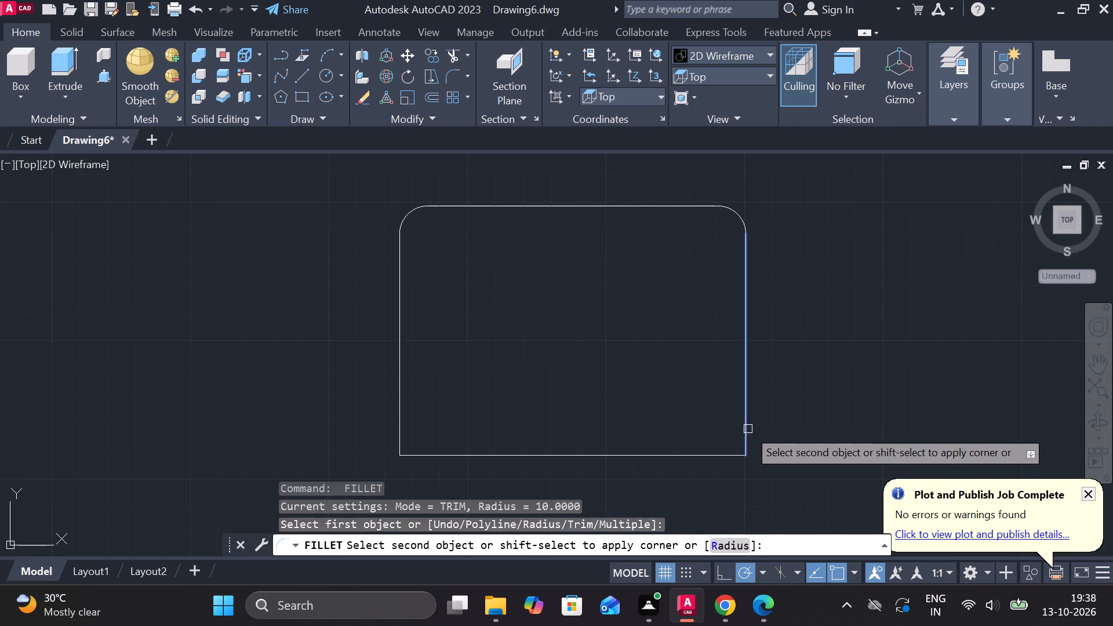
{"action": "left_click", "coordinate": [735, 450]}
{"action": "left_click", "coordinate": [732, 453]}
{"action": "key", "text": "space"}
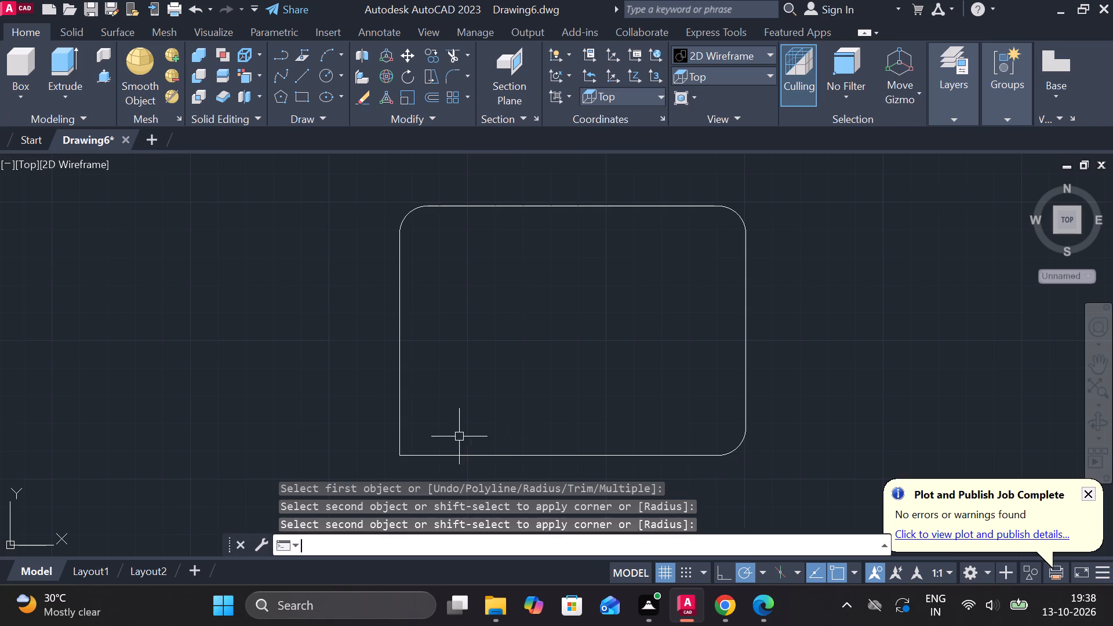
{"action": "left_click", "coordinate": [403, 424]}
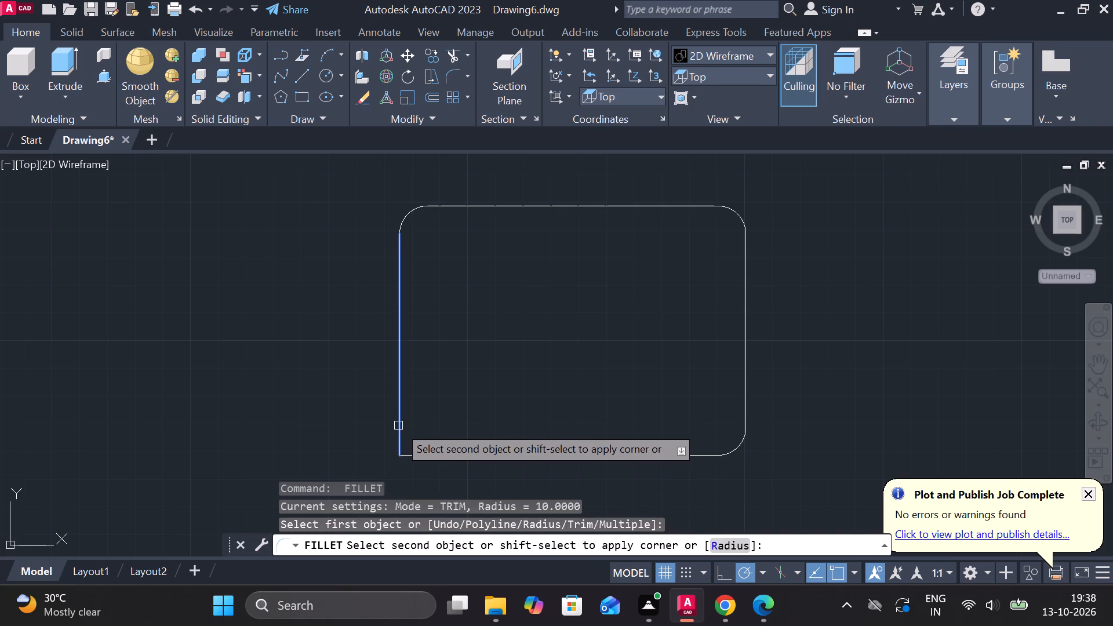
{"action": "left_click", "coordinate": [414, 452]}
{"action": "key", "text": "Escape"}
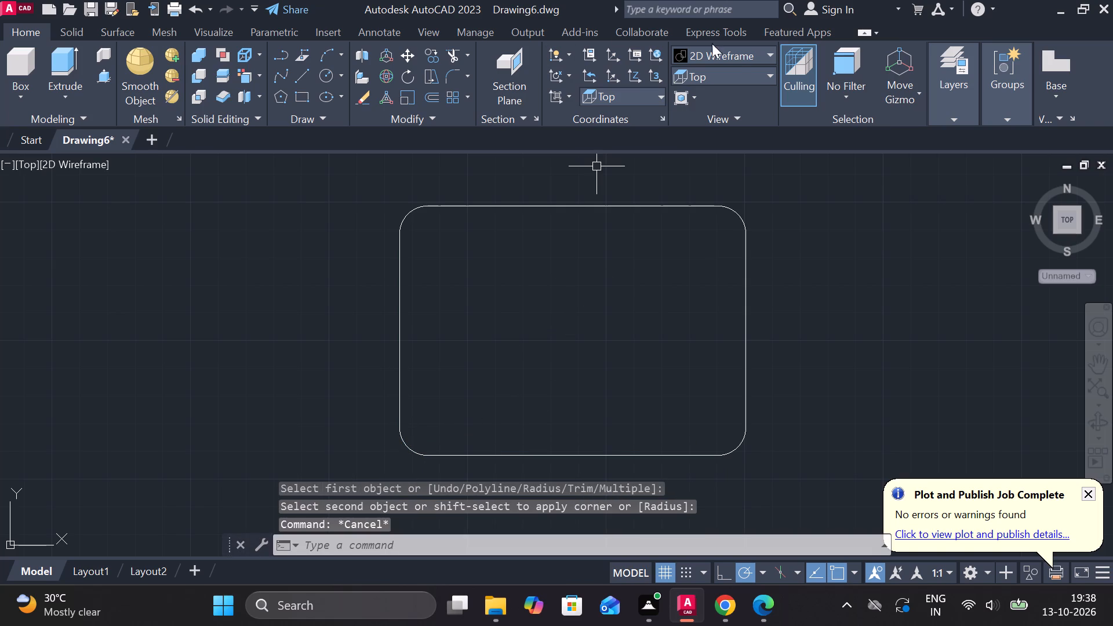
Extrude the area inside the rounded outline to a height of 25 with Presspull in the SW Isometric view.
{"action": "left_click", "coordinate": [738, 74]}
{"action": "left_click", "coordinate": [709, 204]}
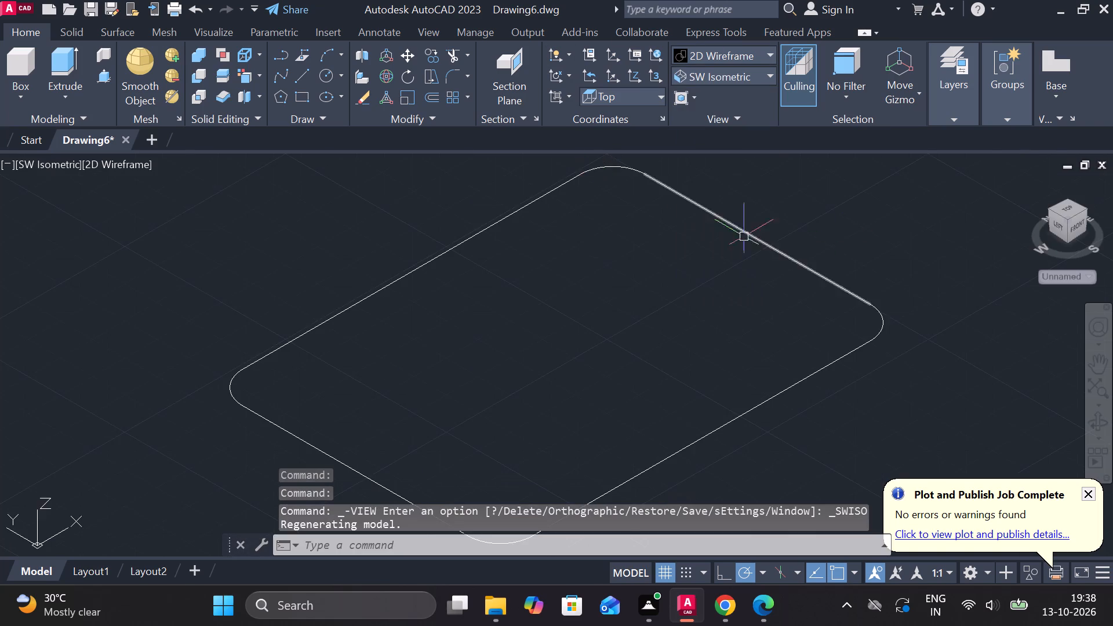
{"action": "scroll", "coordinate": [744, 236], "scroll_direction": "down", "scroll_amount": 2}
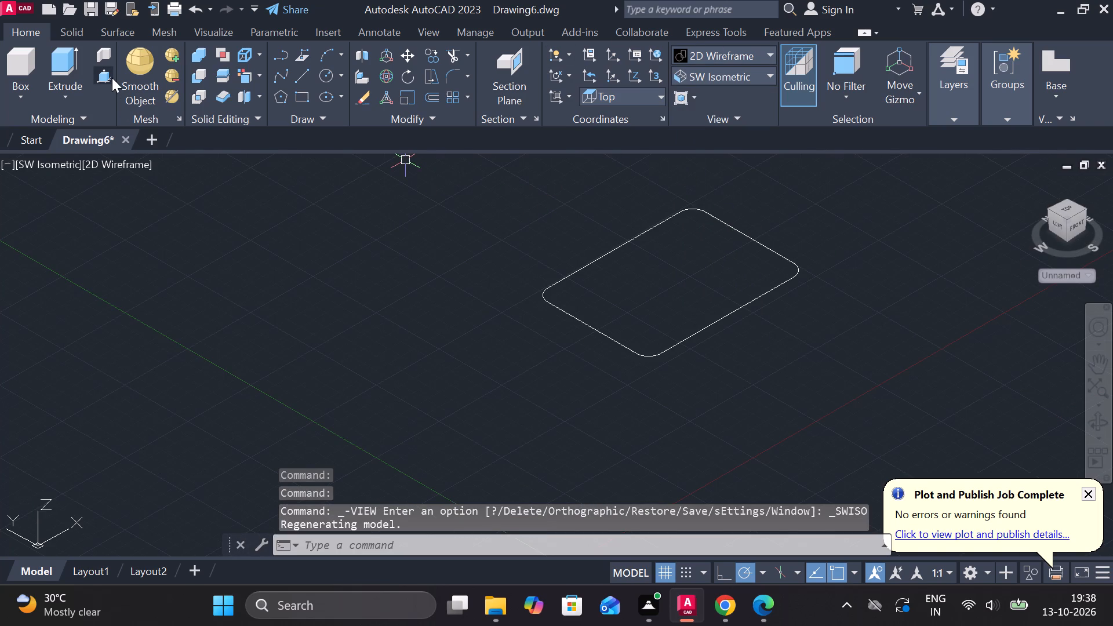
{"action": "left_click", "coordinate": [104, 76]}
{"action": "left_click", "coordinate": [679, 275]}
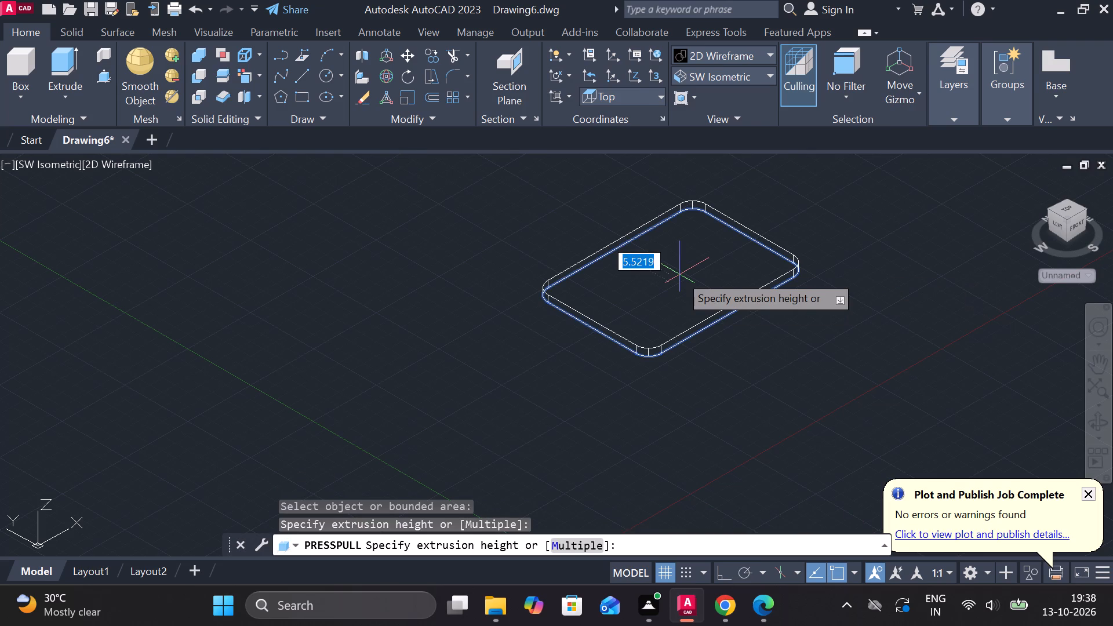
{"action": "type", "text": "25"}
{"action": "key", "text": "space"}
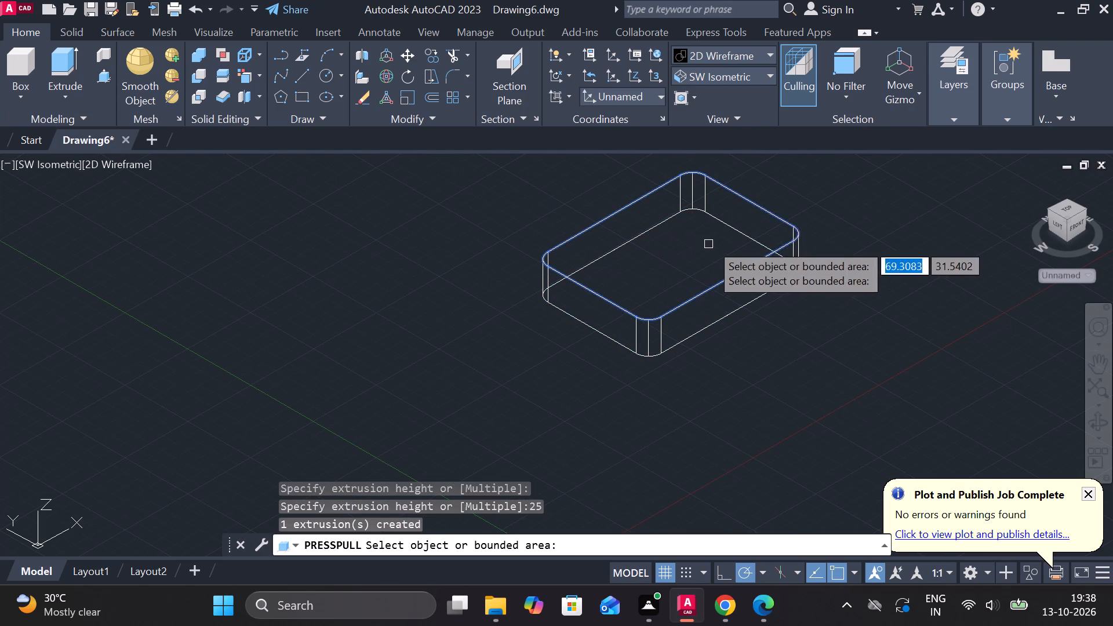
Change the visual style of the extruded solid's view to Shades of Gray.
{"action": "left_click", "coordinate": [728, 51]}
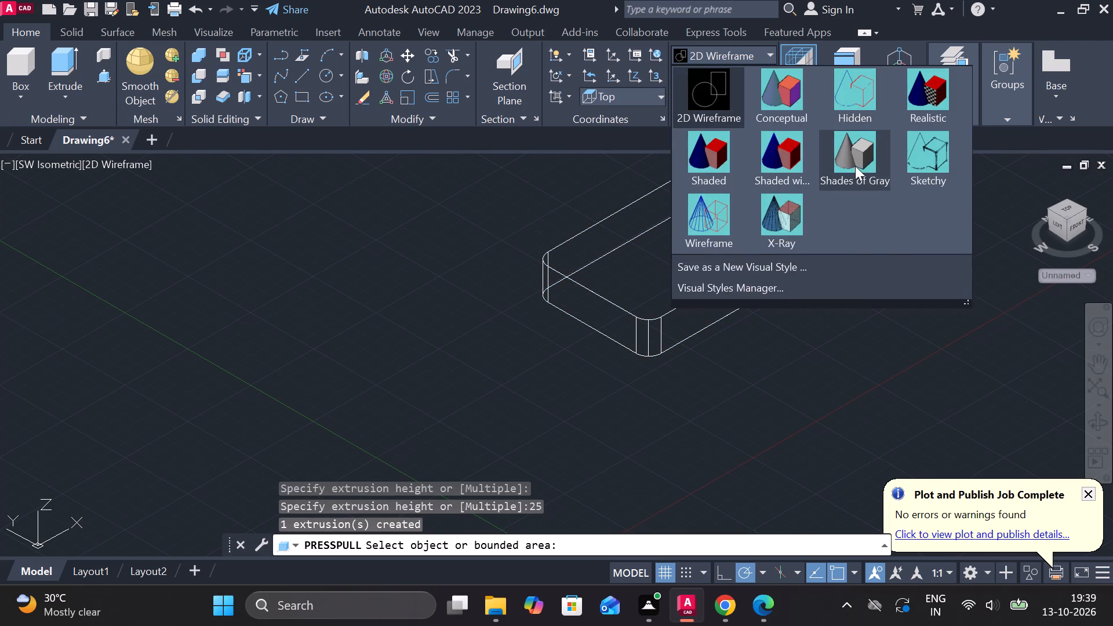
{"action": "left_click", "coordinate": [853, 165]}
{"action": "left_click", "coordinate": [714, 75]}
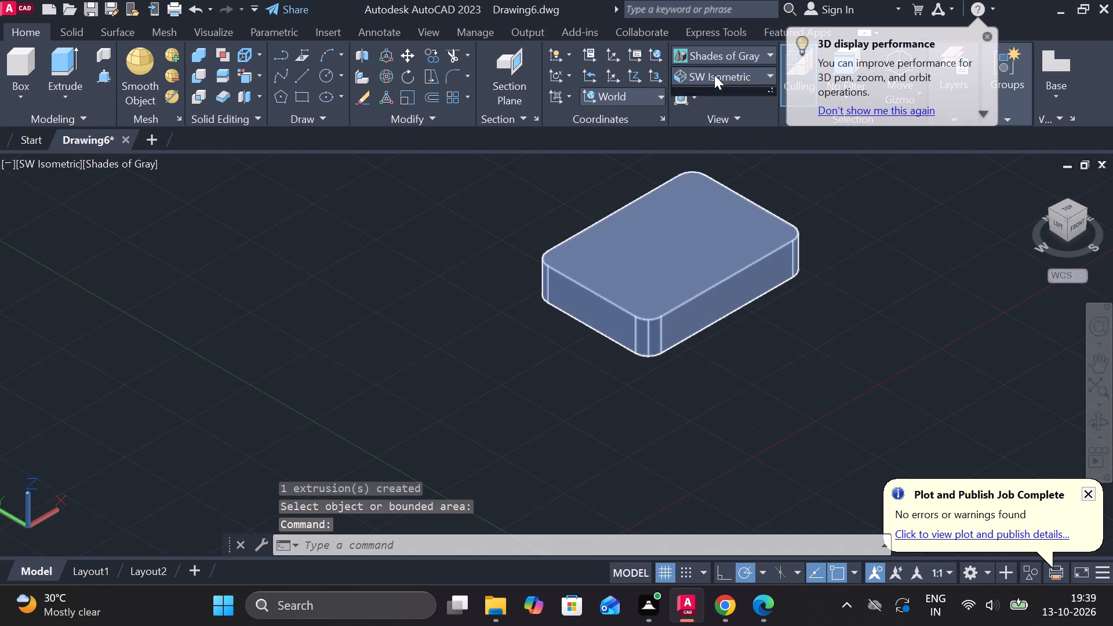
{"action": "scroll", "coordinate": [784, 205], "scroll_direction": "up", "scroll_amount": 1}
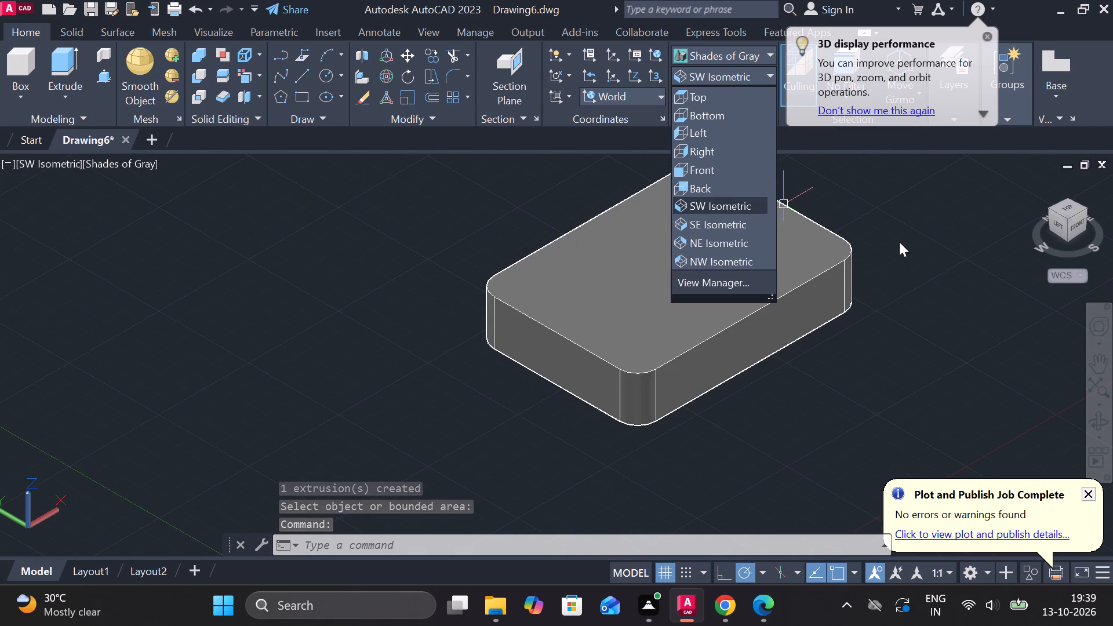
{"action": "key", "text": "Escape"}
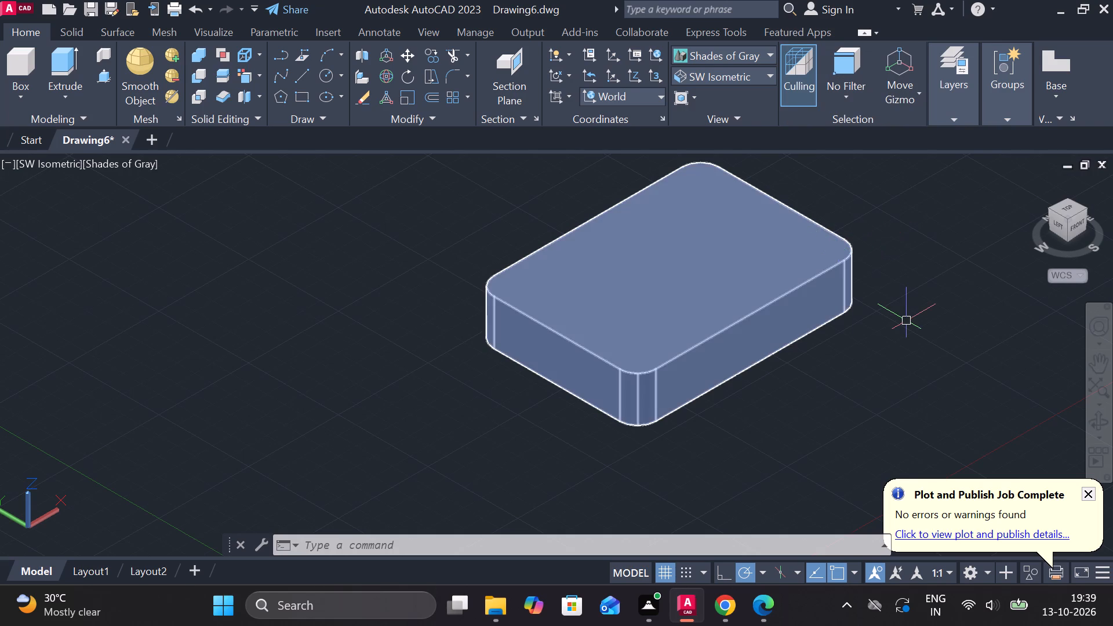
Draw a line across the solid's top face, joining the midpoints of its two long upper edges.
{"action": "key", "text": "l"}
{"action": "key", "text": "Return"}
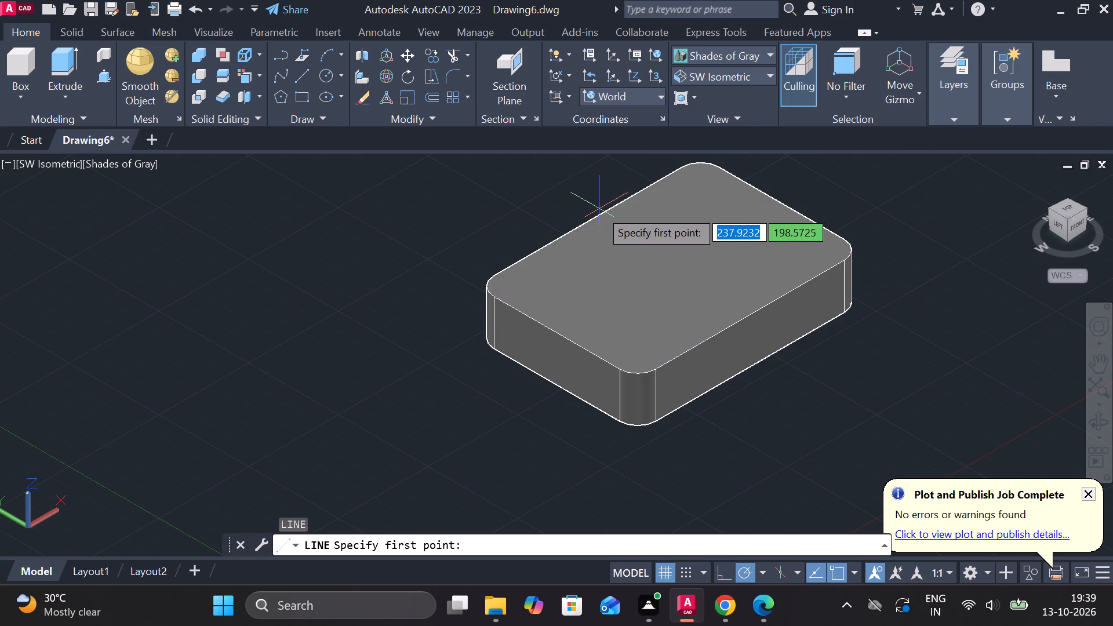
{"action": "left_click", "coordinate": [591, 217]}
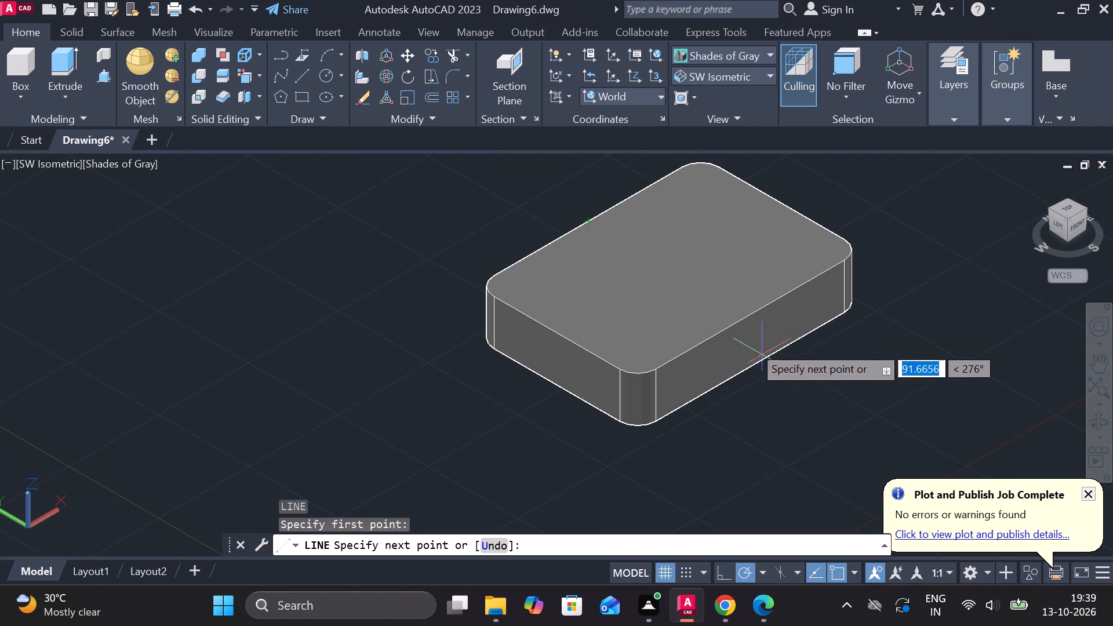
{"action": "left_click", "coordinate": [755, 313]}
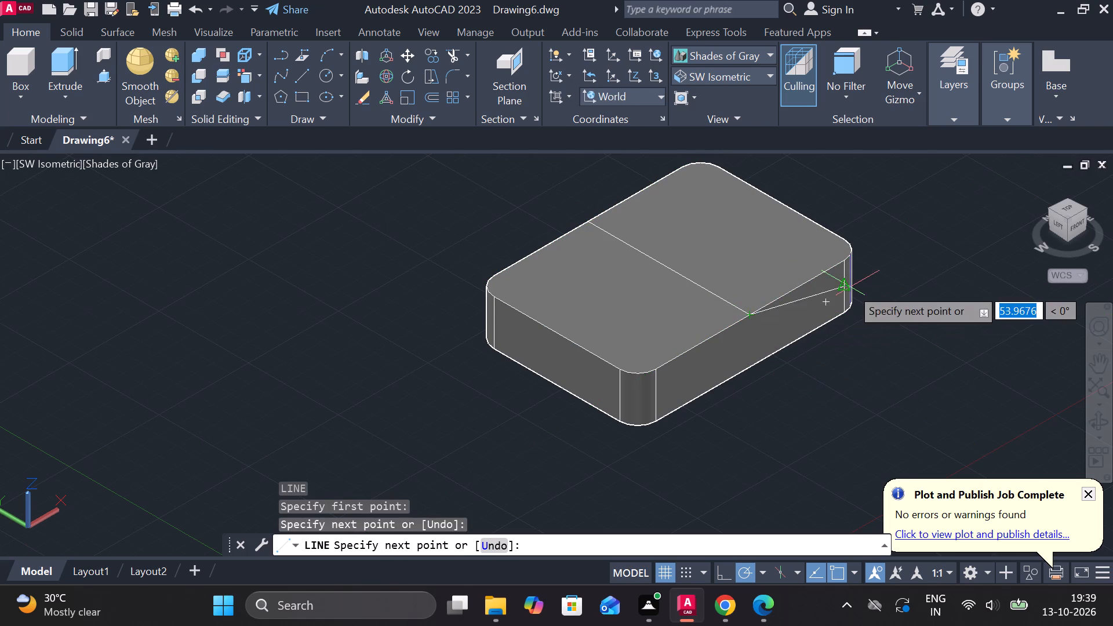
{"action": "key", "text": "Escape"}
{"action": "scroll", "coordinate": [697, 293], "scroll_direction": "up", "scroll_amount": 2}
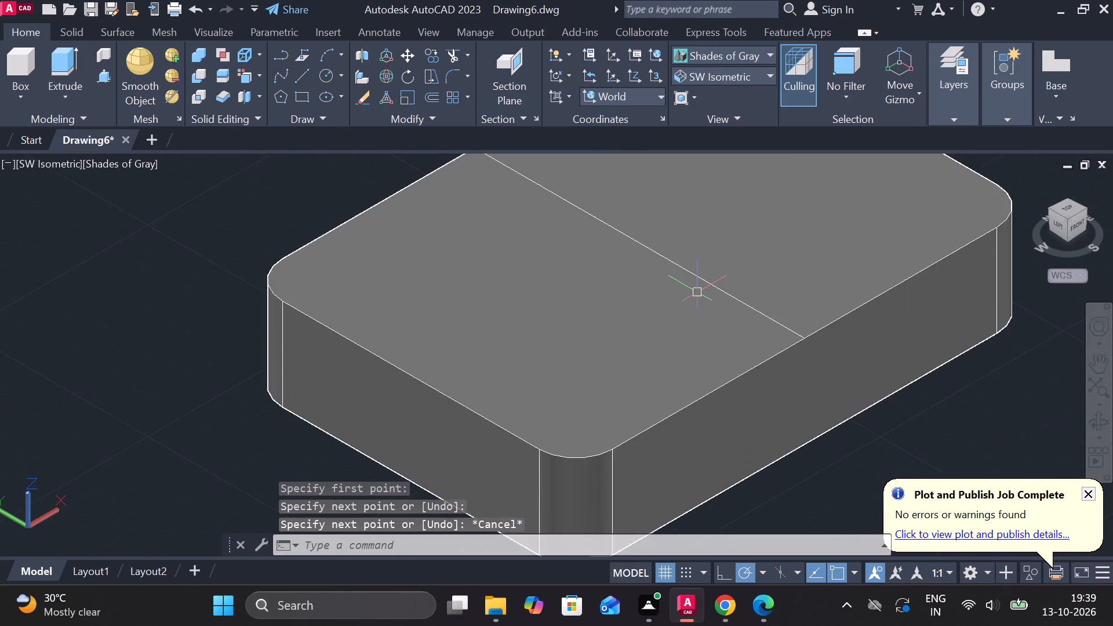
{"action": "scroll", "coordinate": [697, 293], "scroll_direction": "down", "scroll_amount": 1}
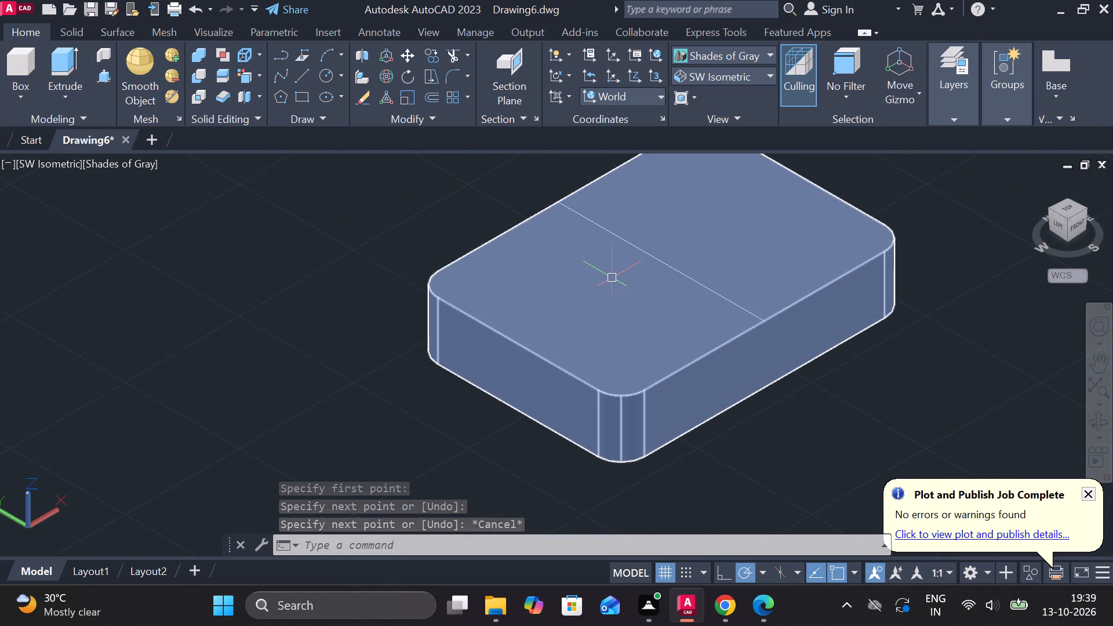
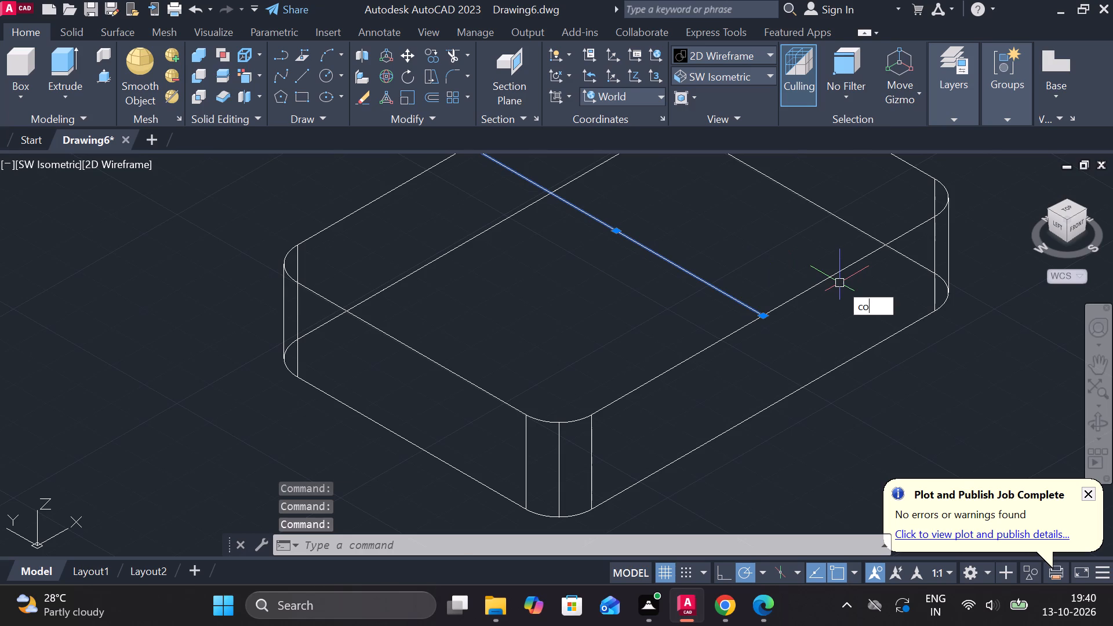
Copy the line across the top face 32.5 to each side along the solid's long edges.
{"action": "left_click", "coordinate": [761, 317]}
{"action": "middle_click_drag", "start_coordinate": [693, 378], "coordinate": [781, 292]}
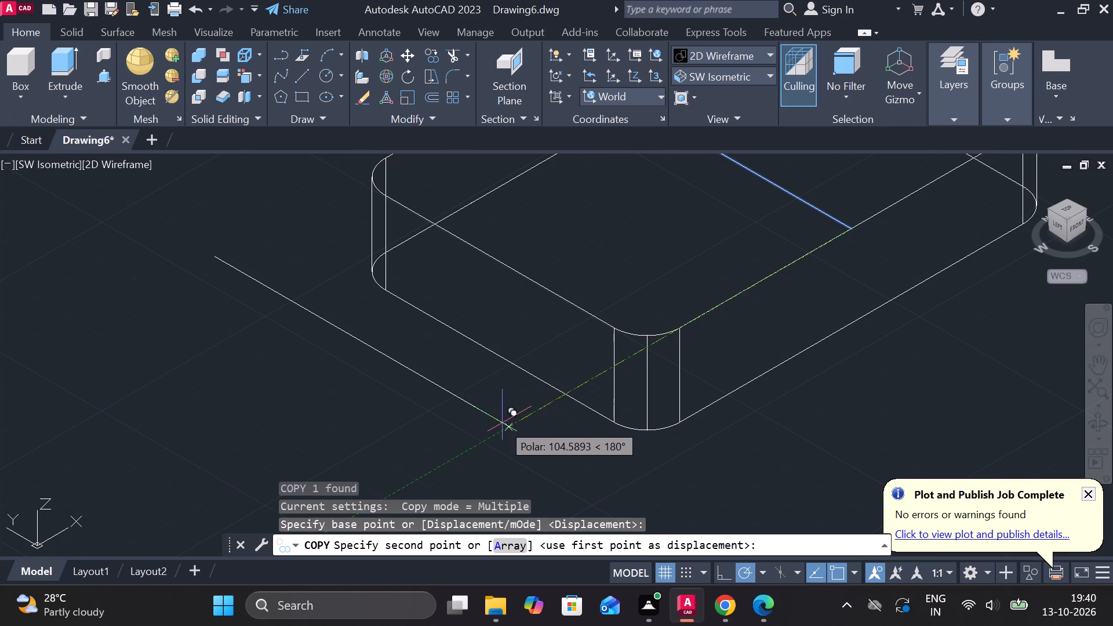
{"action": "type", "text": "32.5"}
{"action": "key", "text": "Return"}
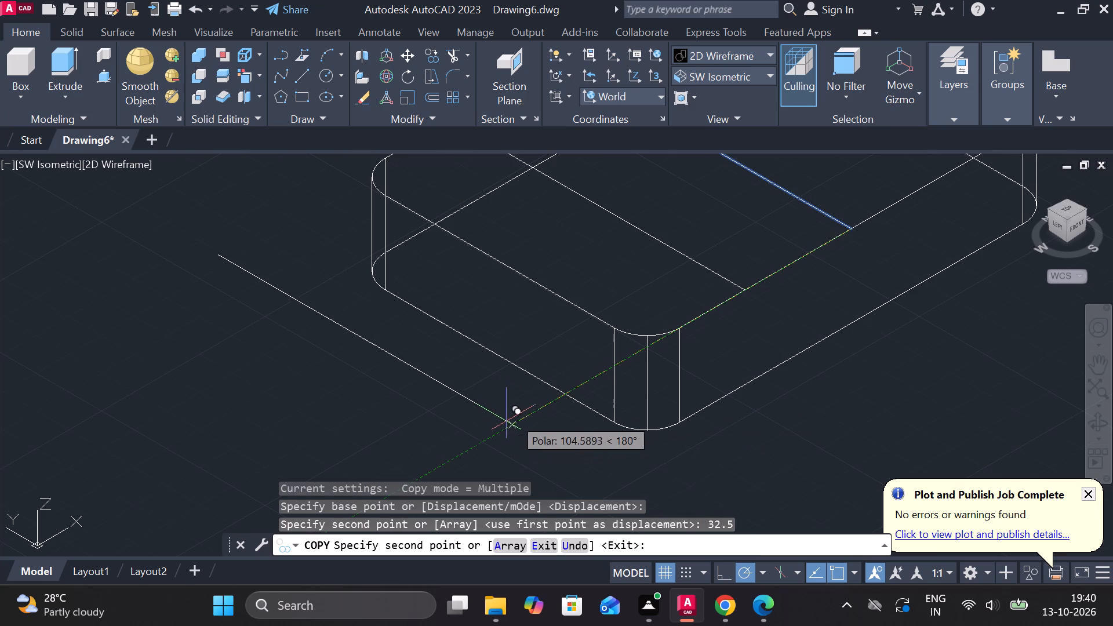
{"action": "middle_click_drag", "start_coordinate": [791, 308], "coordinate": [654, 425]}
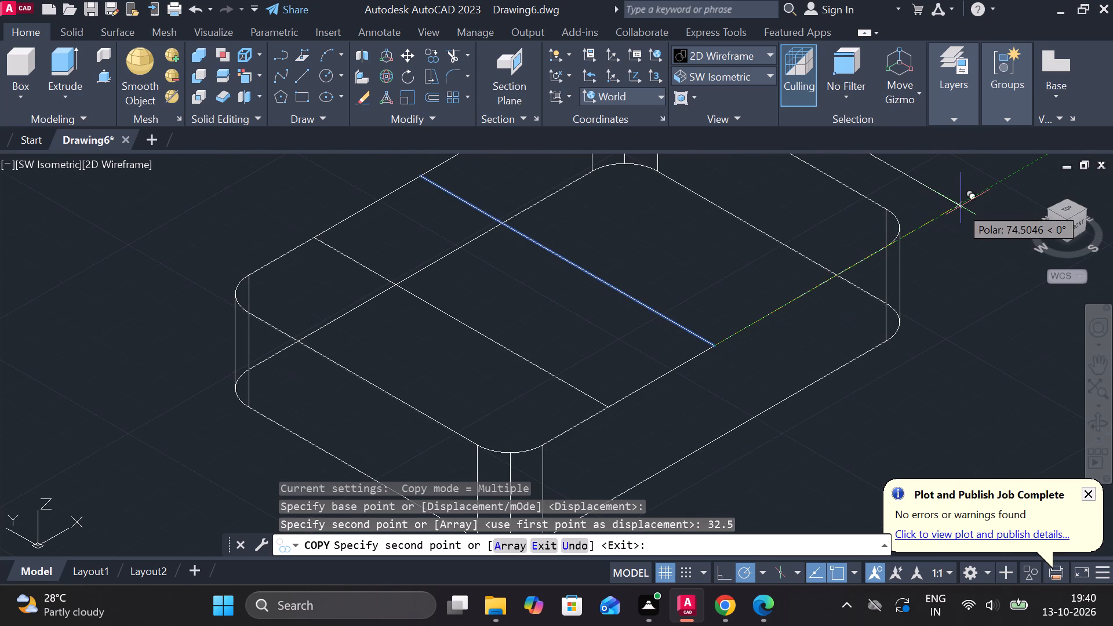
{"action": "type", "text": "32.5"}
{"action": "key", "text": "Return"}
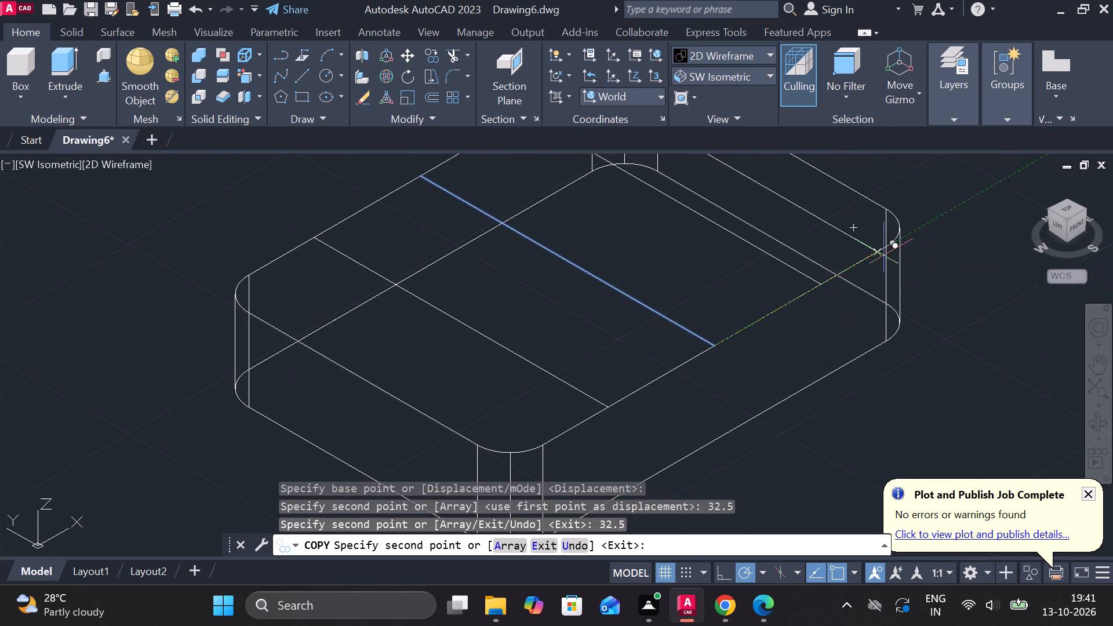
{"action": "key", "text": "Escape"}
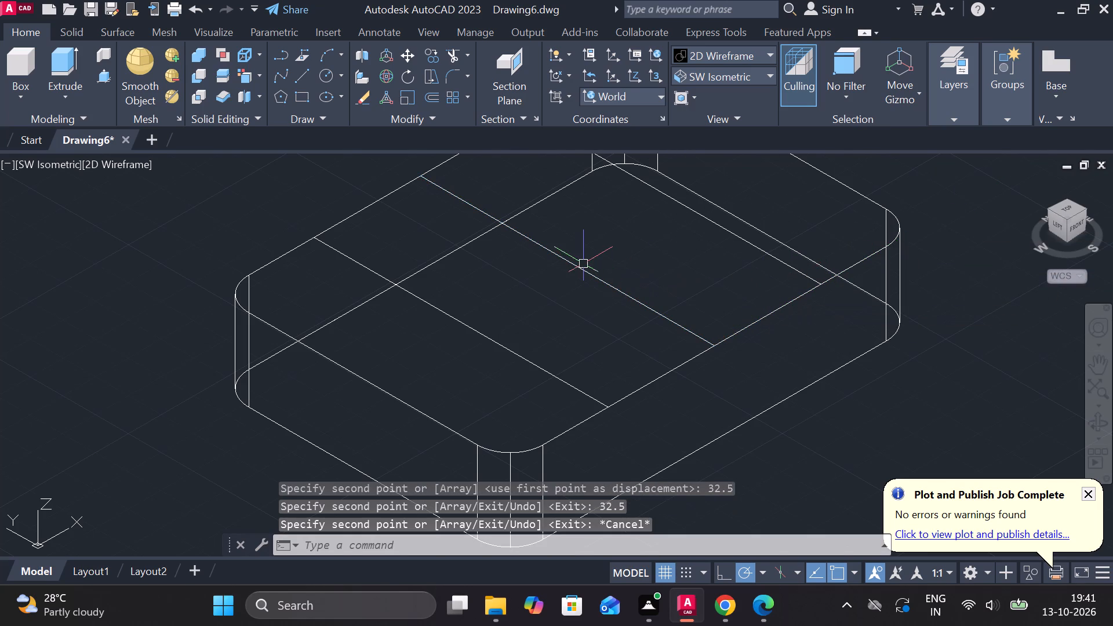
Draw a lengthwise line on the top face from the midpoint of one short edge to just past the opposite short edge.
{"action": "key", "text": "l"}
{"action": "key", "text": "Return"}
{"action": "middle_click_drag", "start_coordinate": [627, 364], "coordinate": [633, 365]}
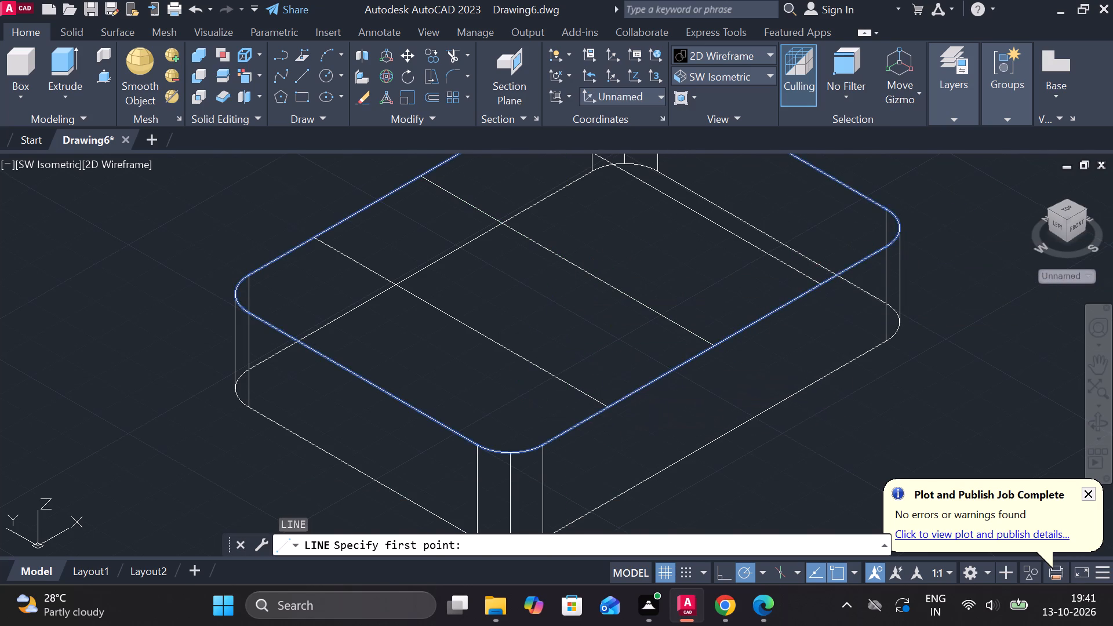
{"action": "middle_click_drag", "start_coordinate": [633, 365], "coordinate": [638, 368]}
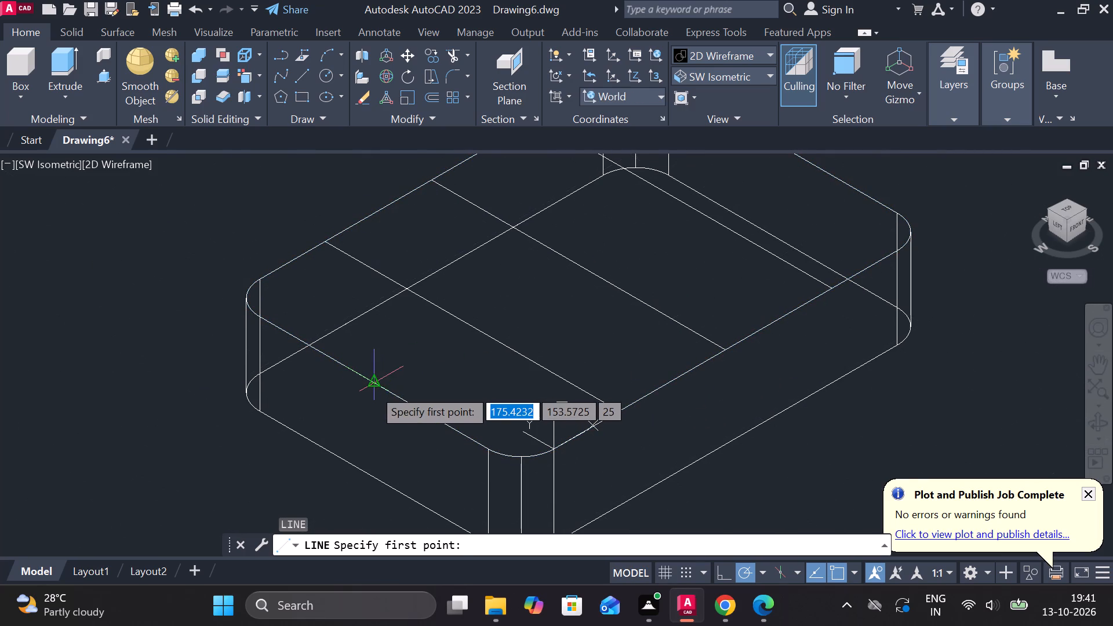
{"action": "left_click", "coordinate": [373, 388]}
{"action": "middle_click_drag", "start_coordinate": [538, 337], "coordinate": [479, 408]}
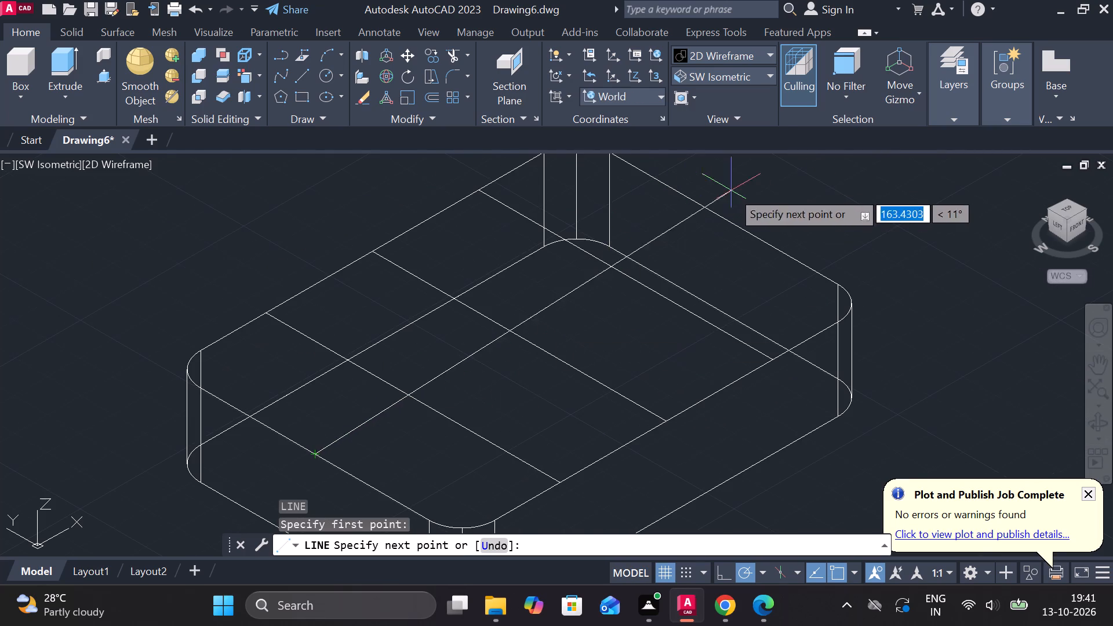
{"action": "left_click", "coordinate": [756, 209]}
{"action": "key", "text": "Escape"}
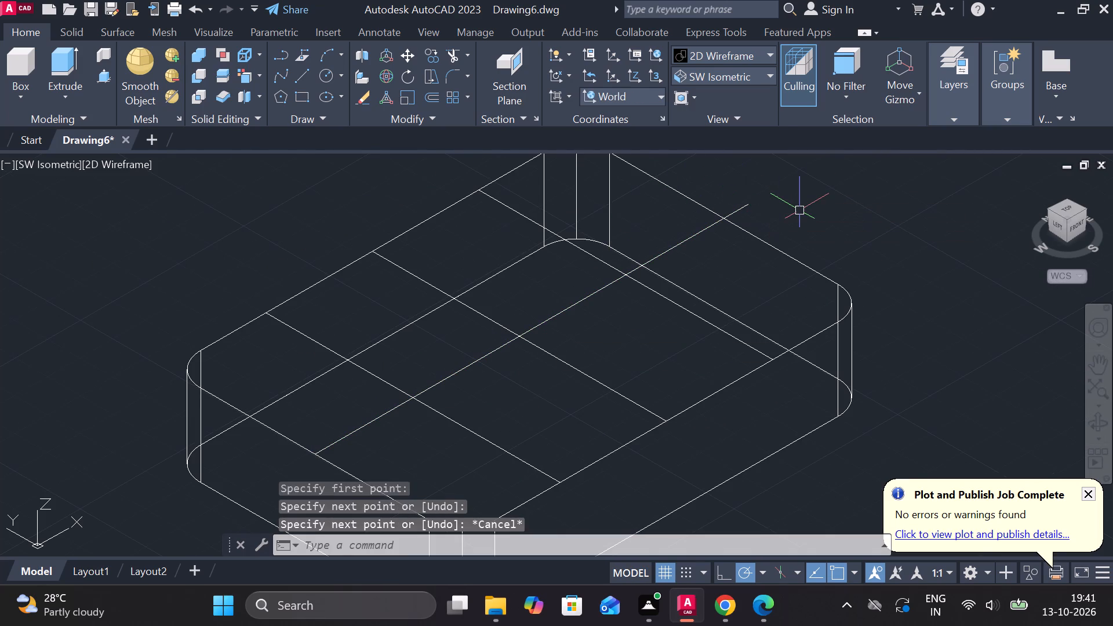
Trim the end of the lengthwise line that projects beyond the top face's short edge.
{"action": "type", "text": "tr"}
{"action": "key", "text": "space"}
{"action": "left_click", "coordinate": [738, 210]}
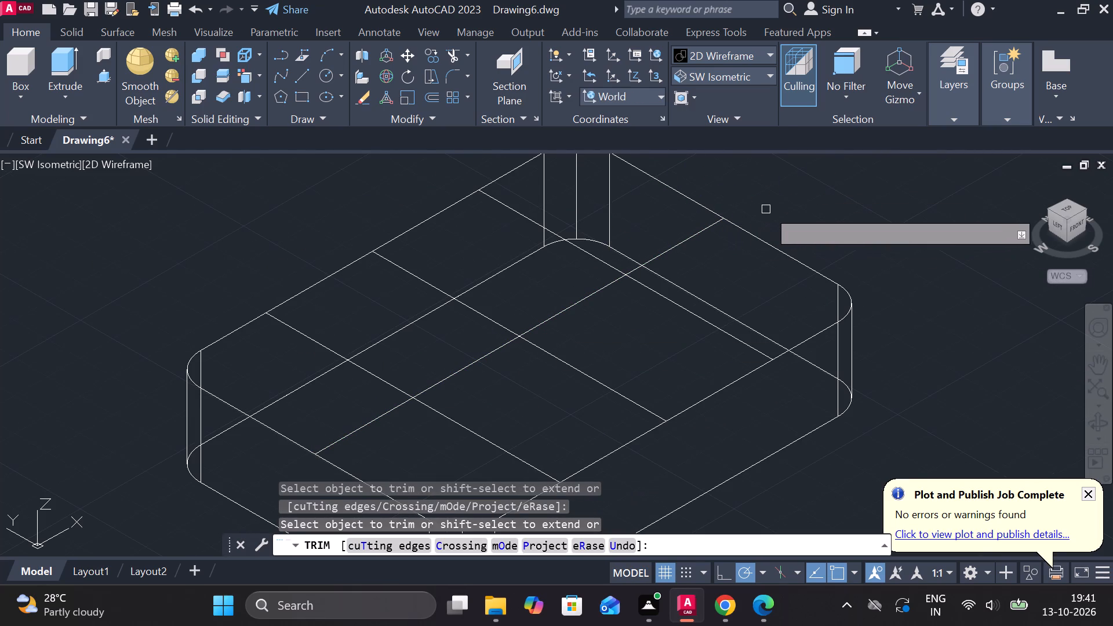
{"action": "key", "text": "Escape"}
Start a circle on the top face, centred where the lengthwise line crosses the copied line nearest that line's starting edge.
{"action": "type", "text": "c"}
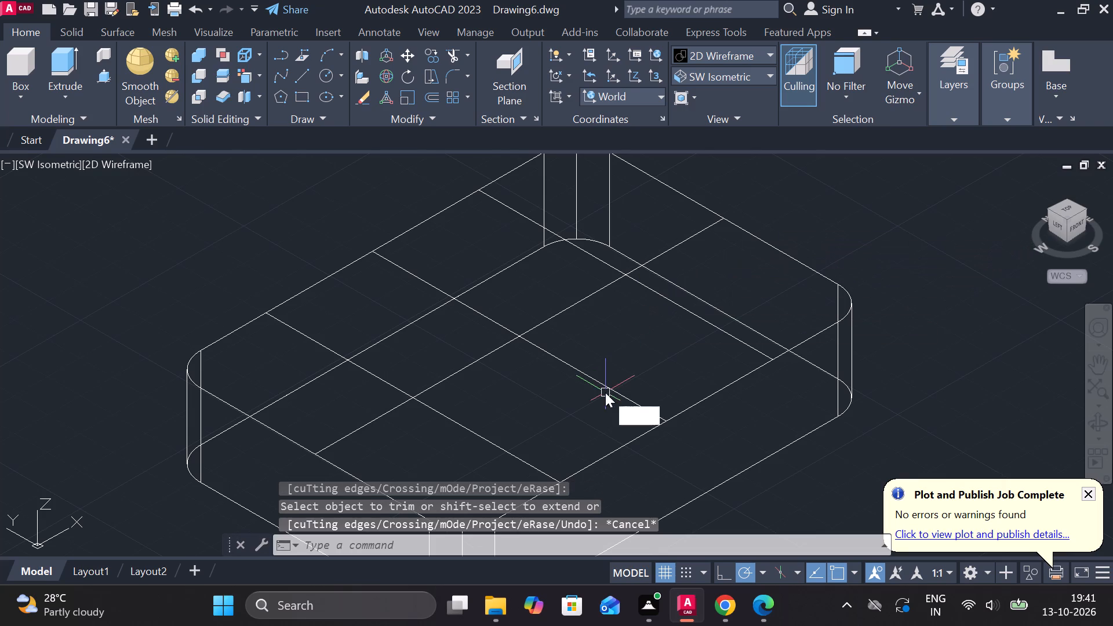
{"action": "key", "text": "space"}
{"action": "middle_click_drag", "start_coordinate": [523, 397], "coordinate": [556, 366]}
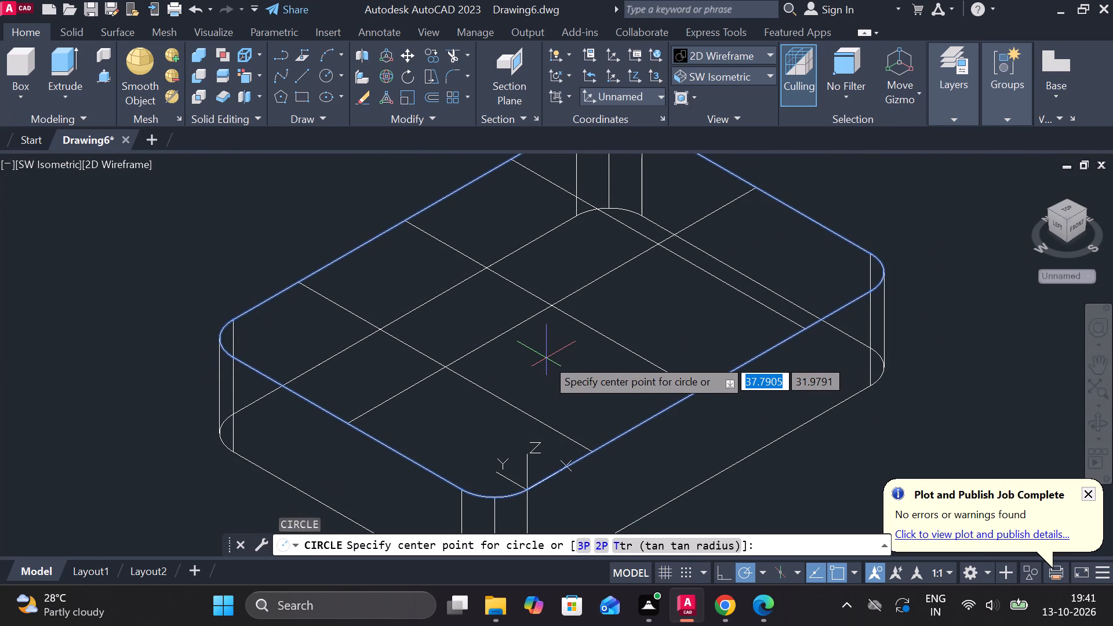
{"action": "left_click", "coordinate": [446, 365]}
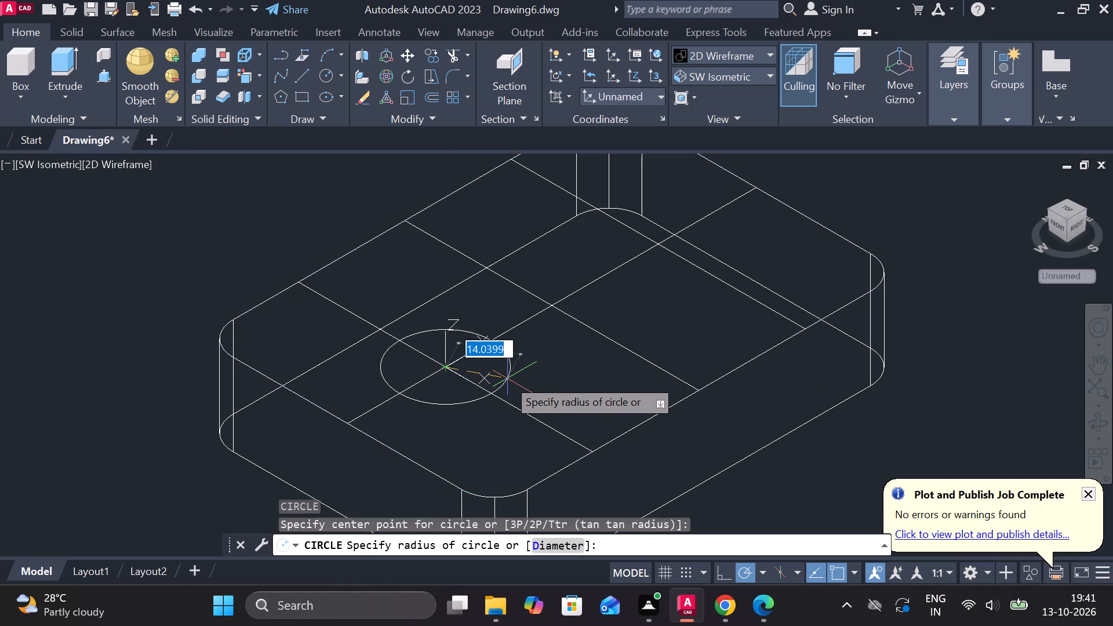
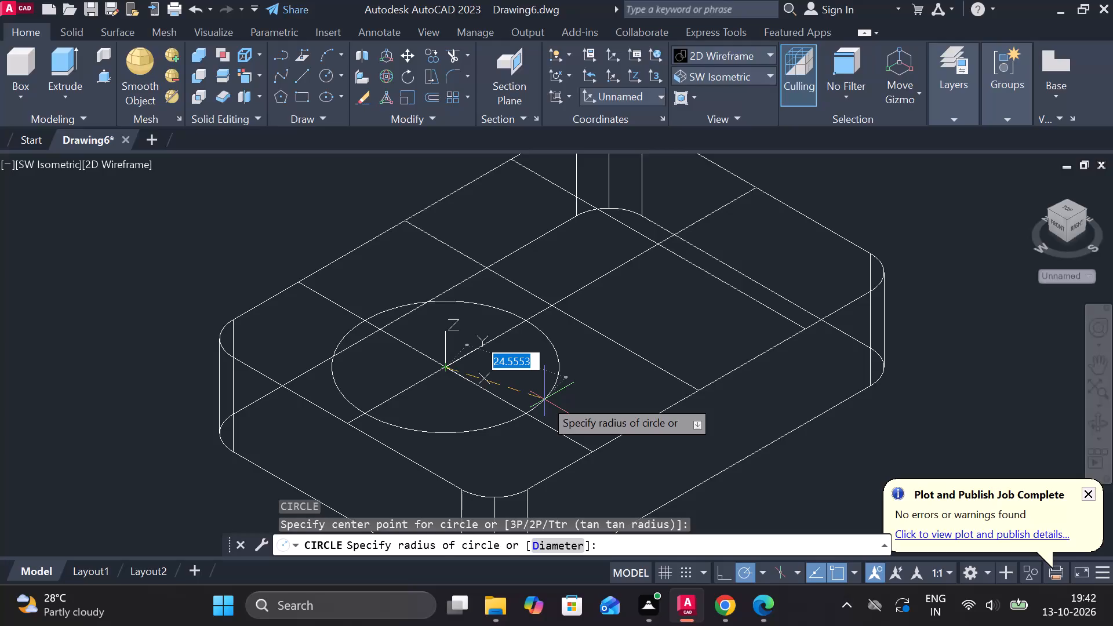
Give the started circle on the top face a diameter of 35.
{"action": "type", "text": "d"}
{"action": "key", "text": "space"}
{"action": "type", "text": "35"}
{"action": "key", "text": "space"}
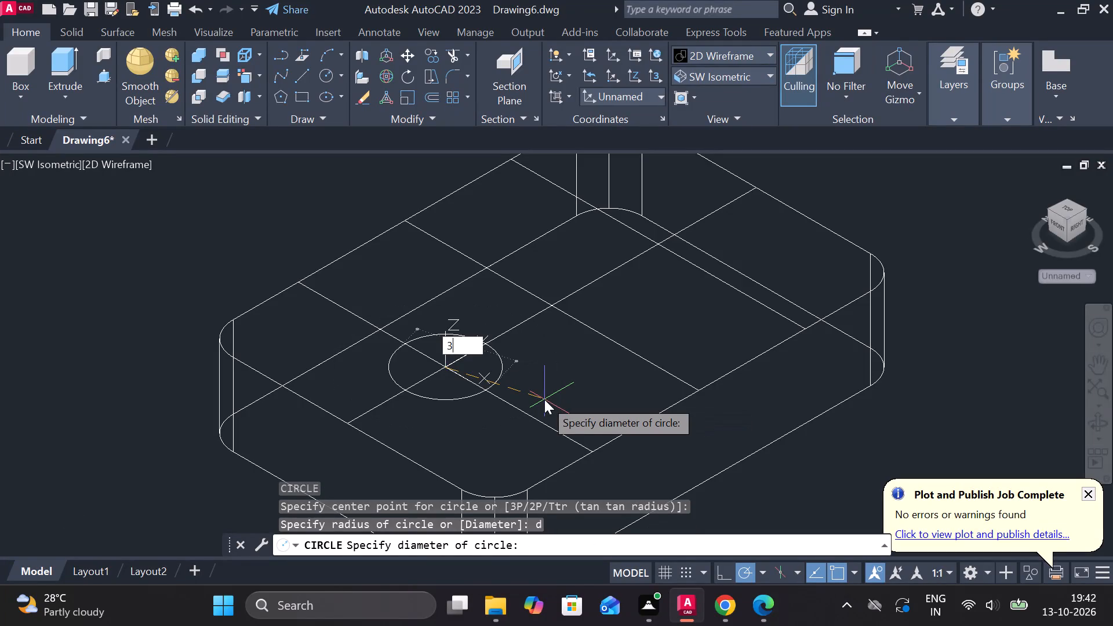
Draw a 35-diameter circle where the lengthwise line crosses the other copied line on the top face.
{"action": "type", "text": "c"}
{"action": "key", "text": "space"}
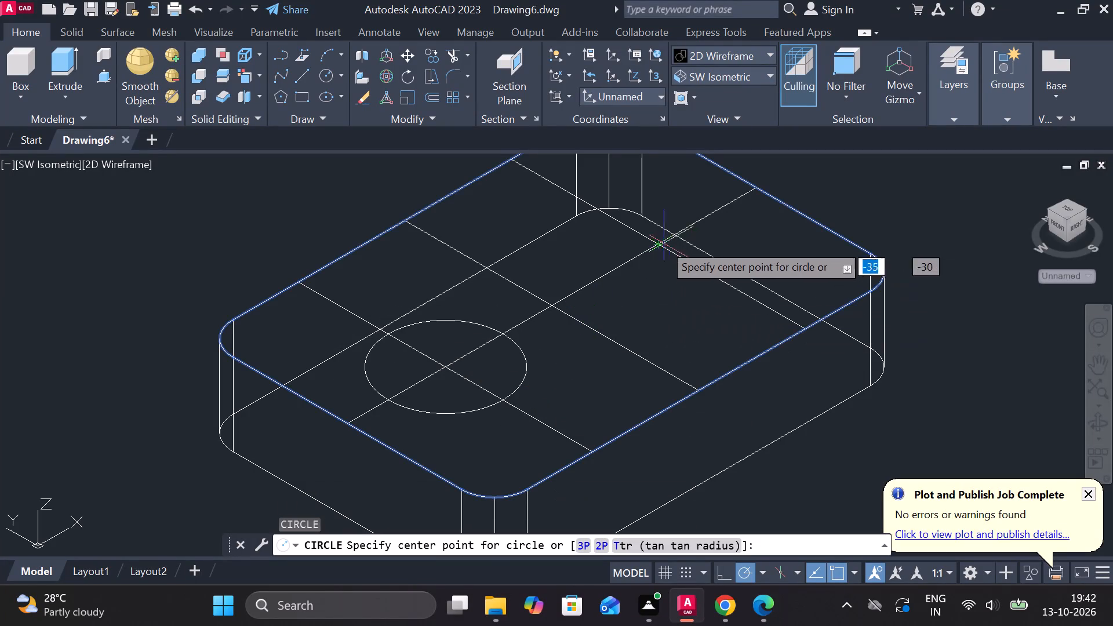
{"action": "left_click", "coordinate": [663, 243]}
{"action": "type", "text": "d 35"}
{"action": "key", "text": "space"}
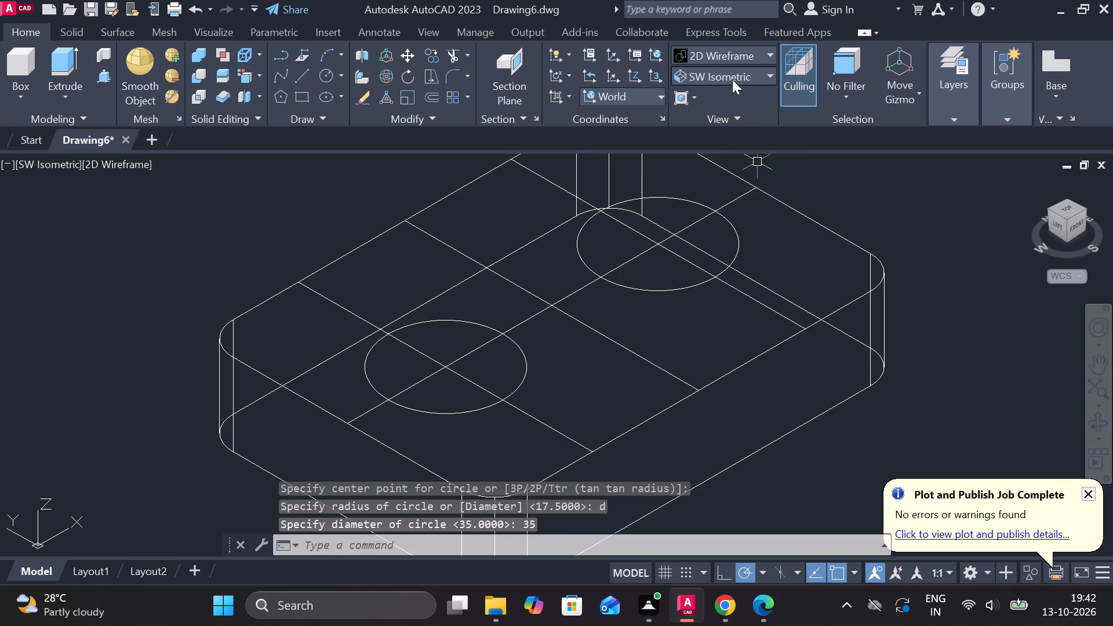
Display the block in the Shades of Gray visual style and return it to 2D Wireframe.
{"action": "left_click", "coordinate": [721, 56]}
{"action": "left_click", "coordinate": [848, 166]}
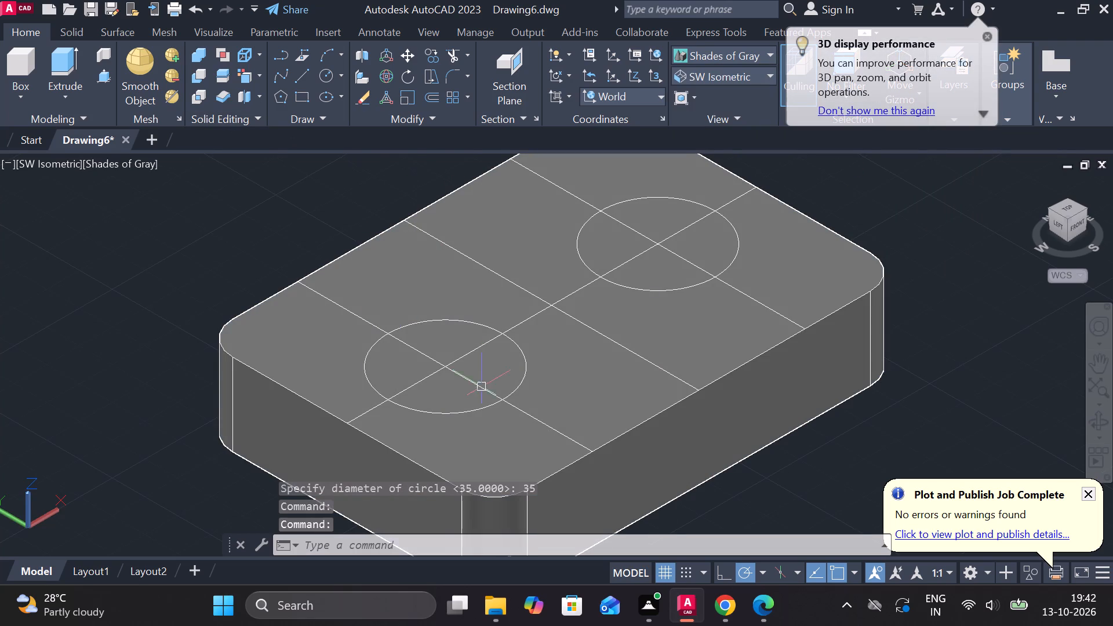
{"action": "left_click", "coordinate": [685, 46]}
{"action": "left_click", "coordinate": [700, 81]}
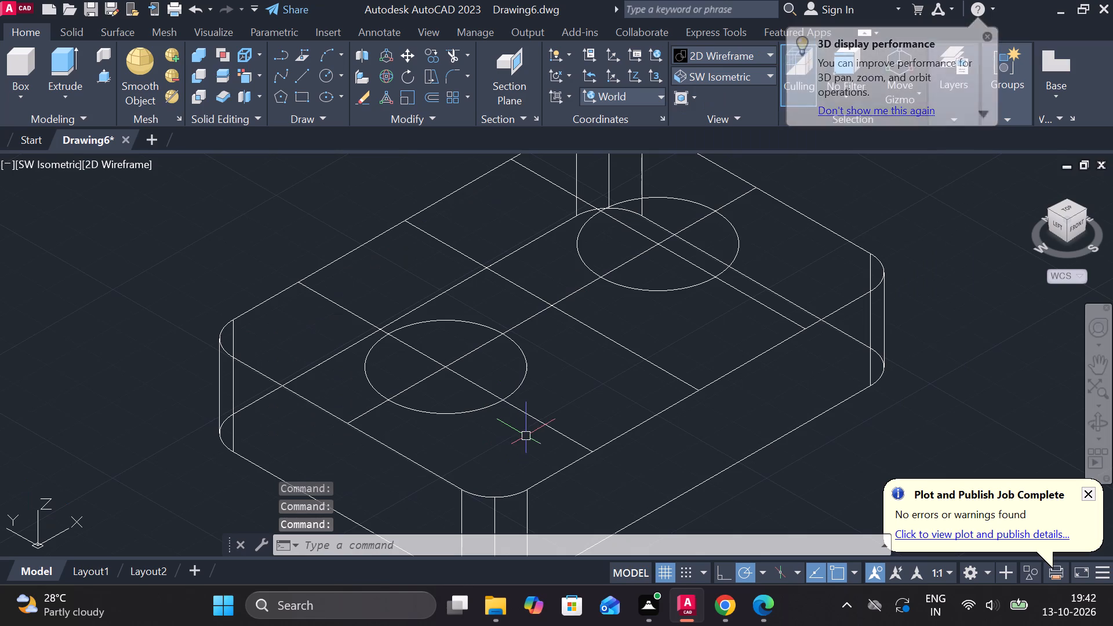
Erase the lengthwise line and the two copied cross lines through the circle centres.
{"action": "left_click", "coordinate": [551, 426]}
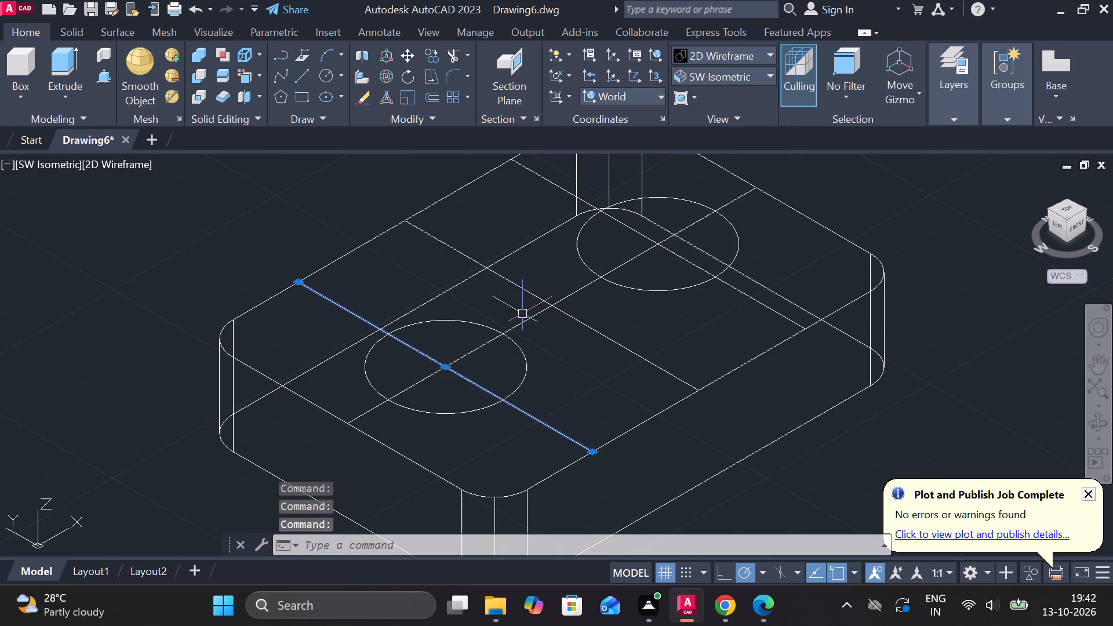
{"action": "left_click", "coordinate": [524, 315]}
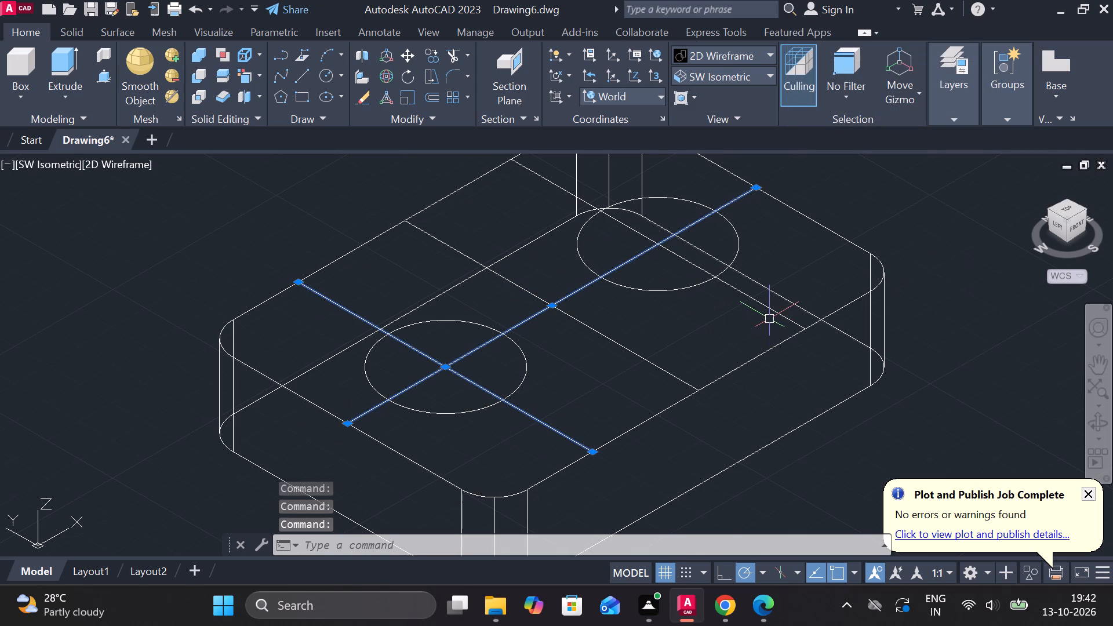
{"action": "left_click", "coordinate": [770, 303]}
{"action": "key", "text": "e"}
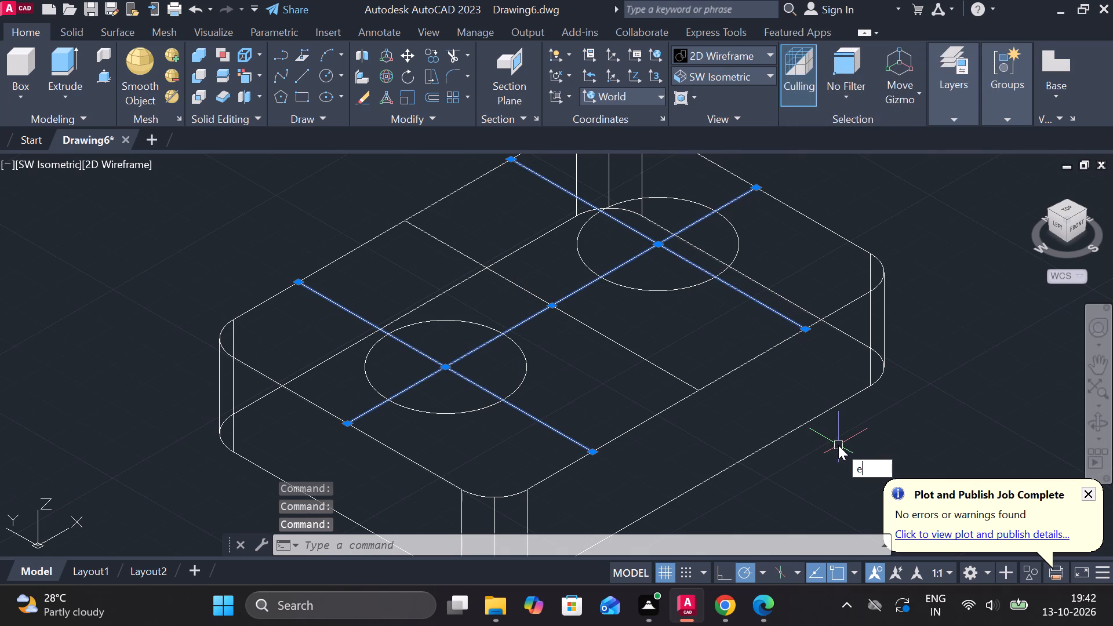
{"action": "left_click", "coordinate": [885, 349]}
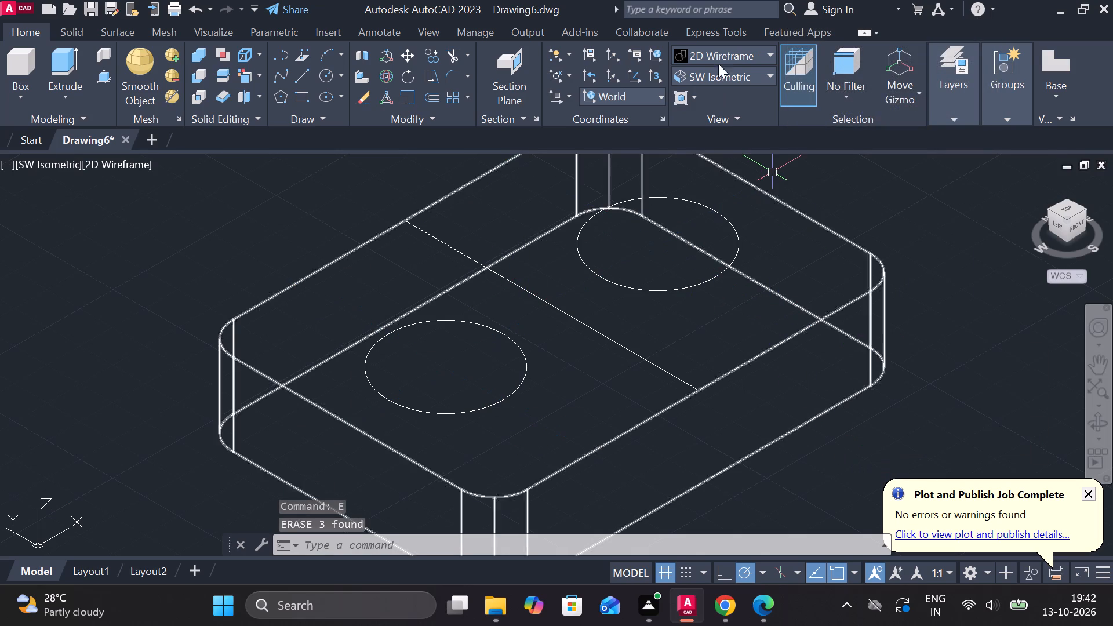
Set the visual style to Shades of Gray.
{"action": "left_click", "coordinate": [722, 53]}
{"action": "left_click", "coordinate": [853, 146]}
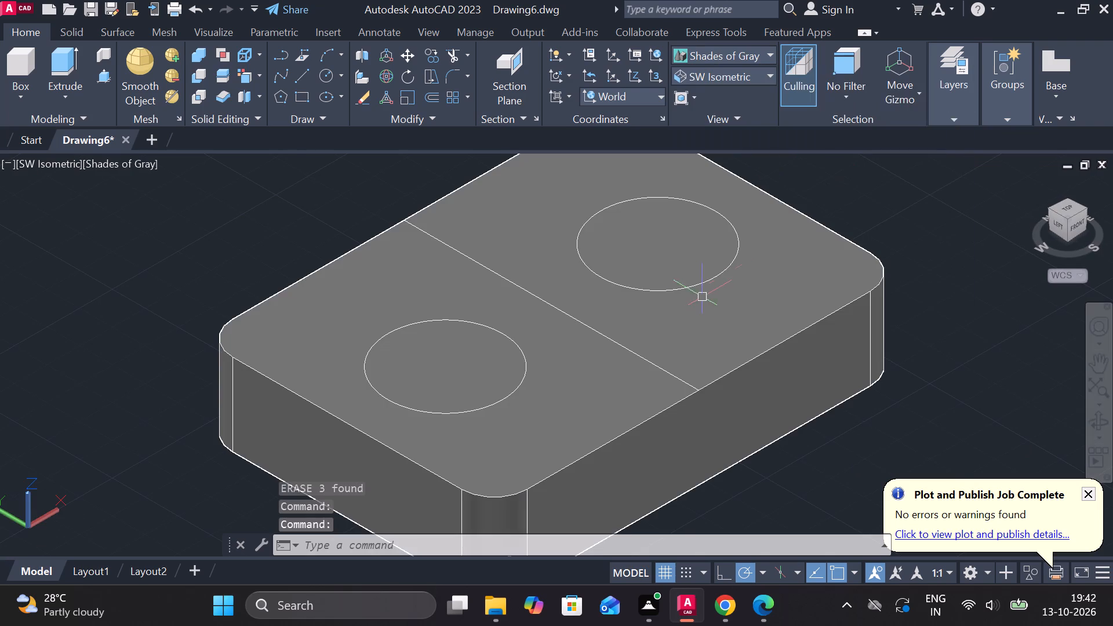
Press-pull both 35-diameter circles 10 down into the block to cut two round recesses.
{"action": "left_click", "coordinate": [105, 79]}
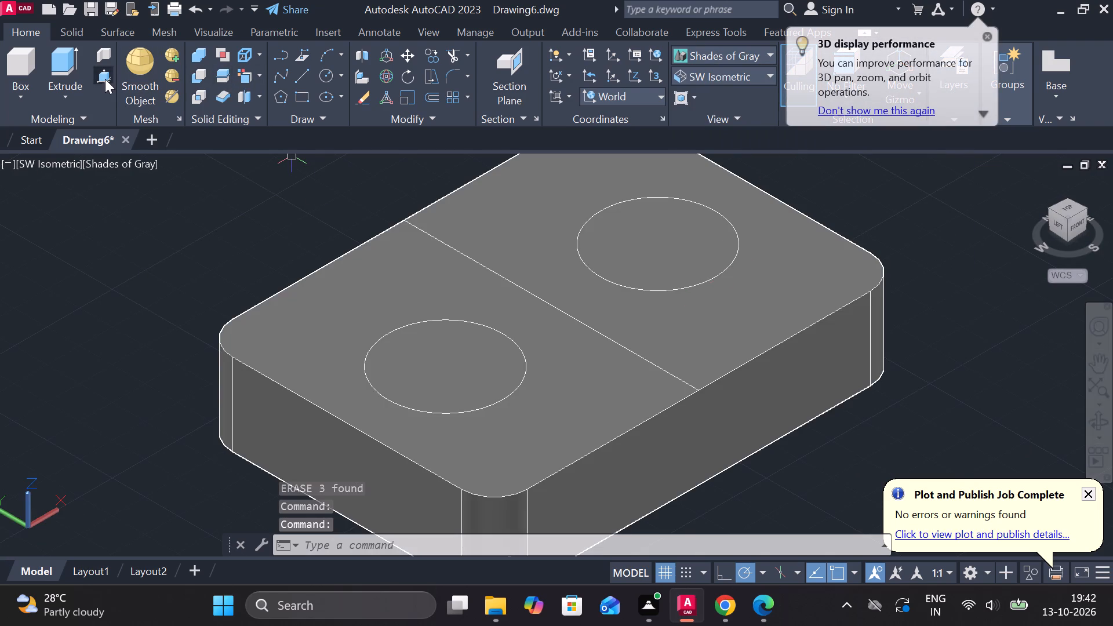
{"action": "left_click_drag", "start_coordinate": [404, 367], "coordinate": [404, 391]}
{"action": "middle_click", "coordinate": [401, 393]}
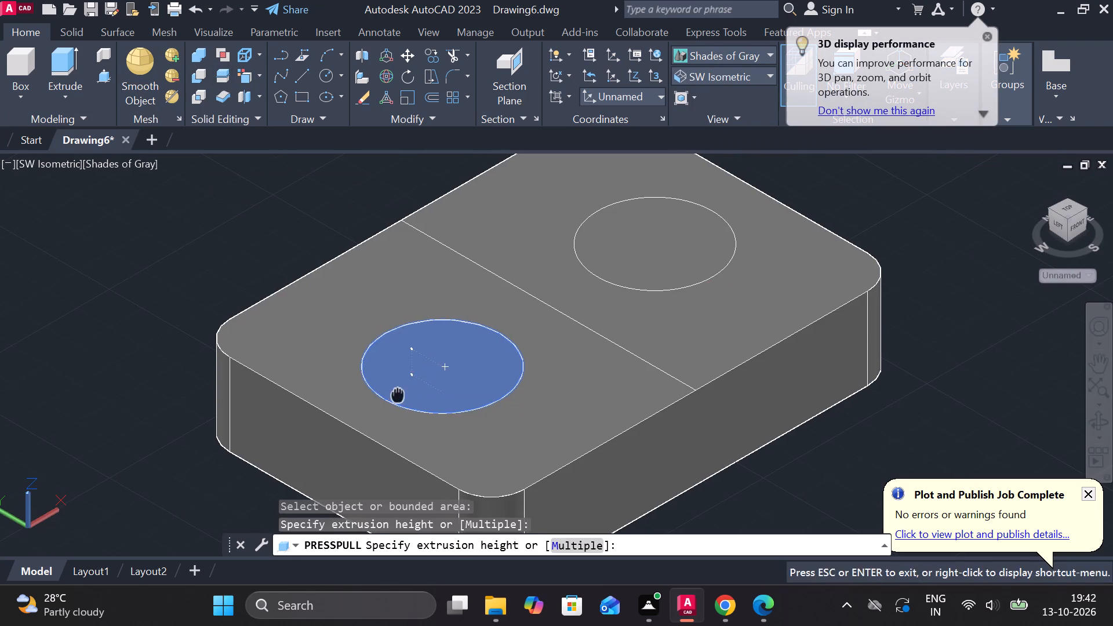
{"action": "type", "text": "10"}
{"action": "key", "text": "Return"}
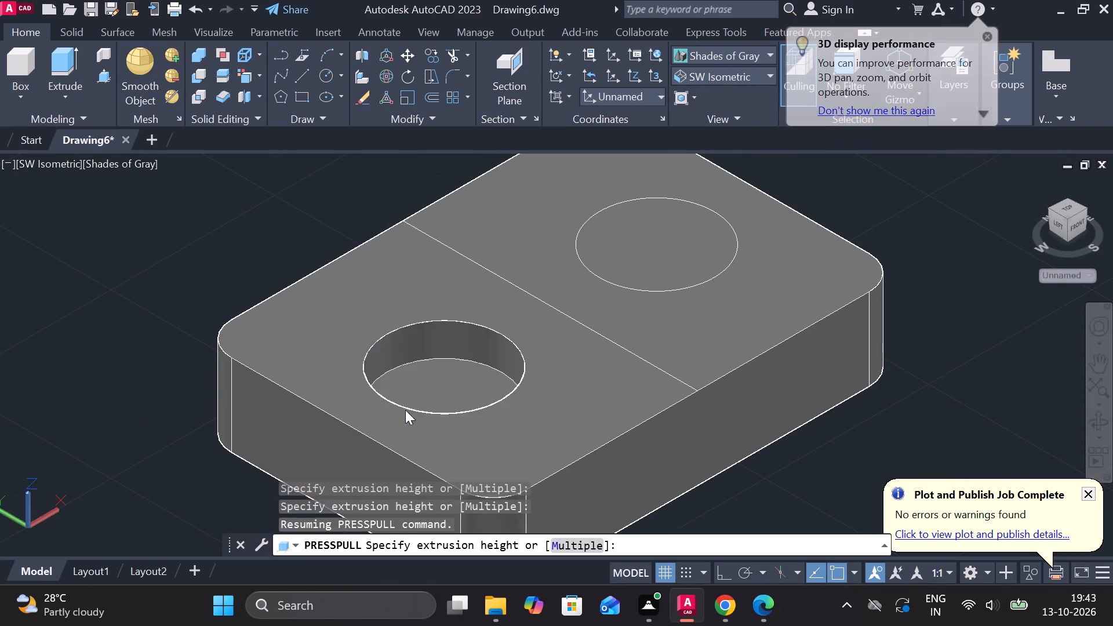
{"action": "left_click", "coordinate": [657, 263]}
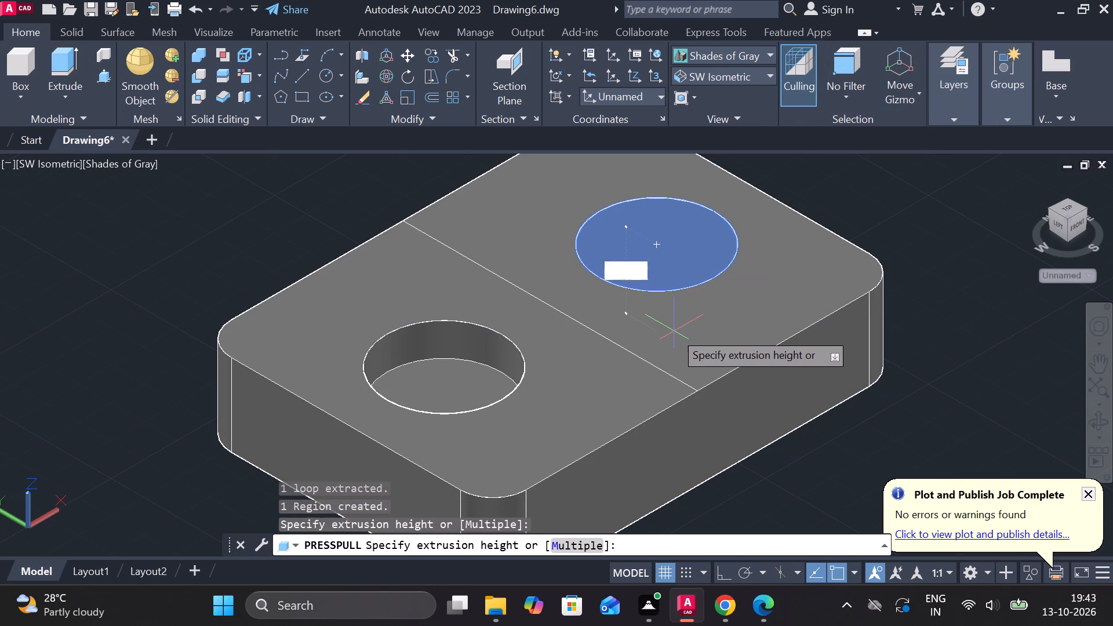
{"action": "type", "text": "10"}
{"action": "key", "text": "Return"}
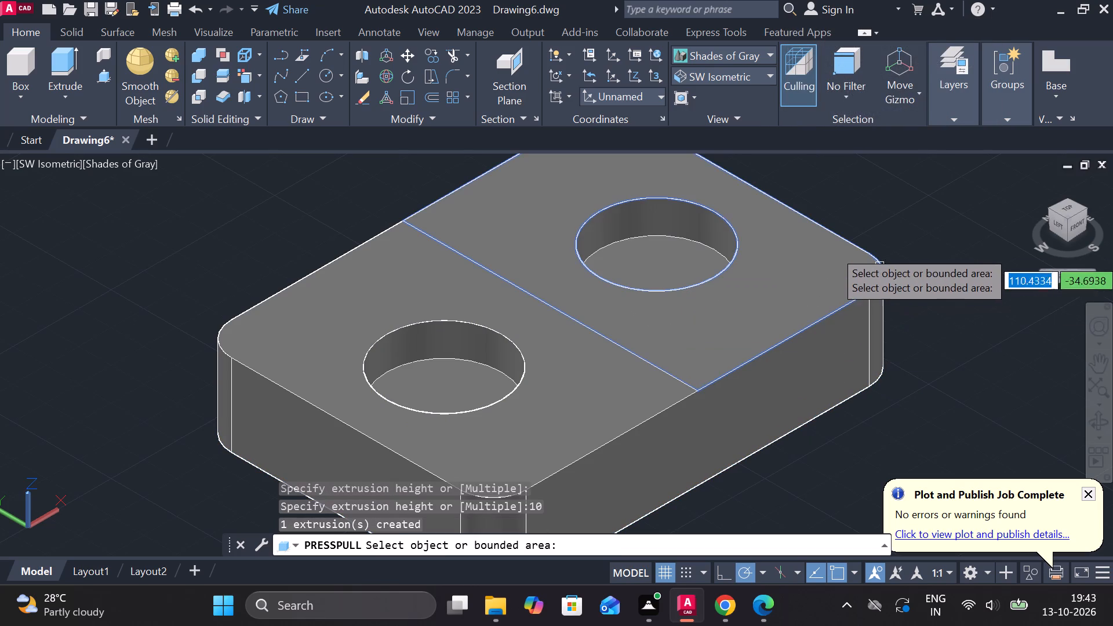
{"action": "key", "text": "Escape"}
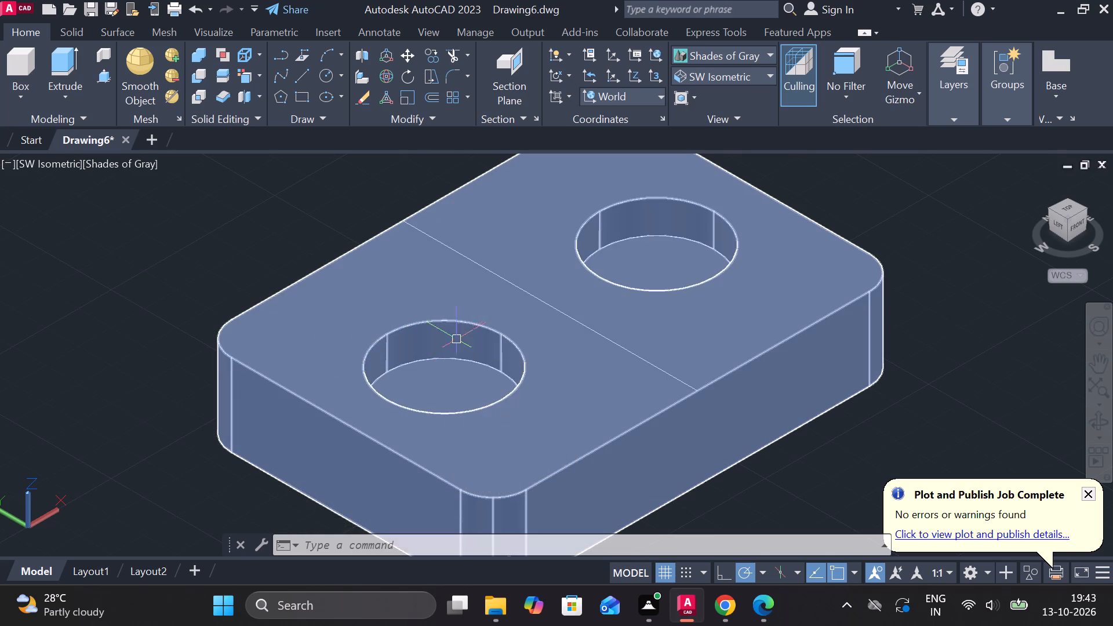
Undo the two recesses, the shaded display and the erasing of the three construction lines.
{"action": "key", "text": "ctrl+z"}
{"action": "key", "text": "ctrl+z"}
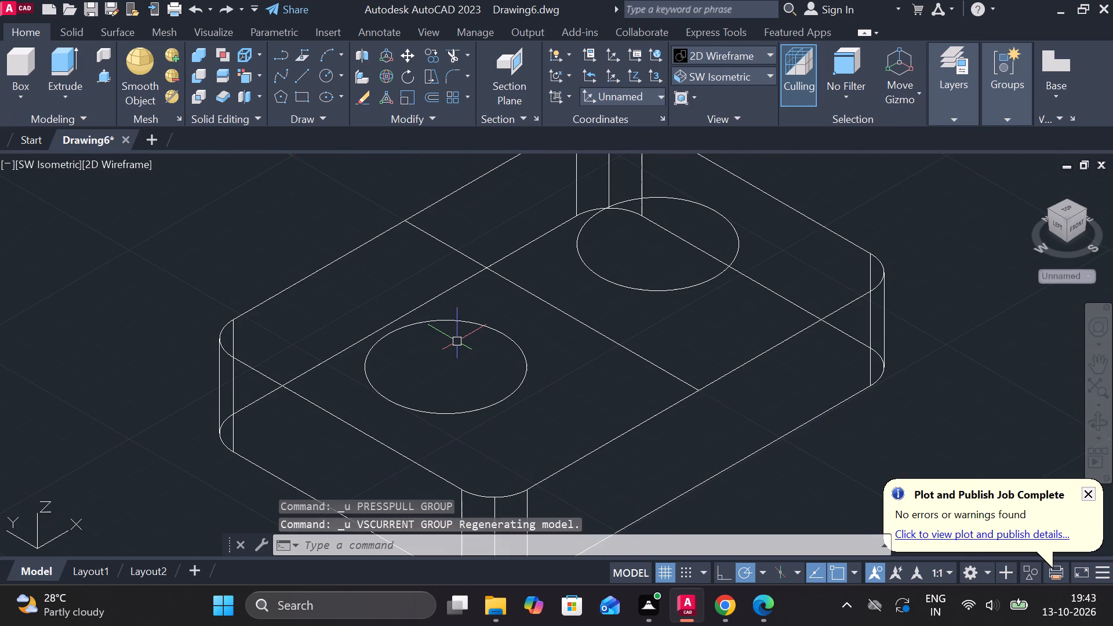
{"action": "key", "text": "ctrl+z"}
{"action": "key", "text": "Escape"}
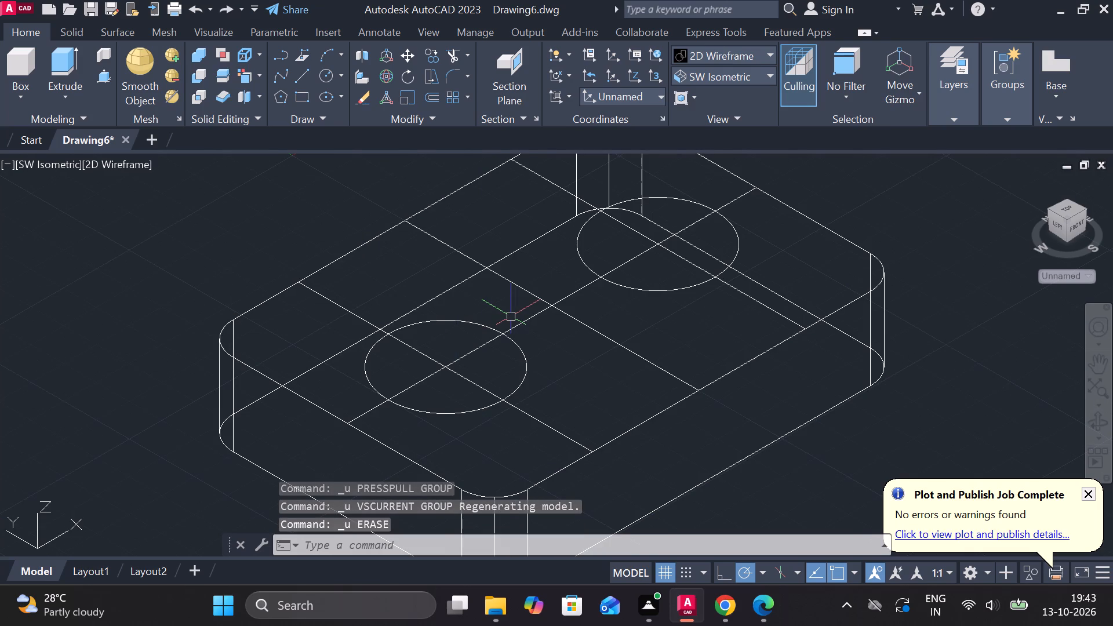
Draw a 43-diameter circle concentric with the first 35-diameter circle, near the lengthwise line's starting edge.
{"action": "type", "text": "c"}
{"action": "key", "text": "space"}
{"action": "left_click", "coordinate": [448, 365]}
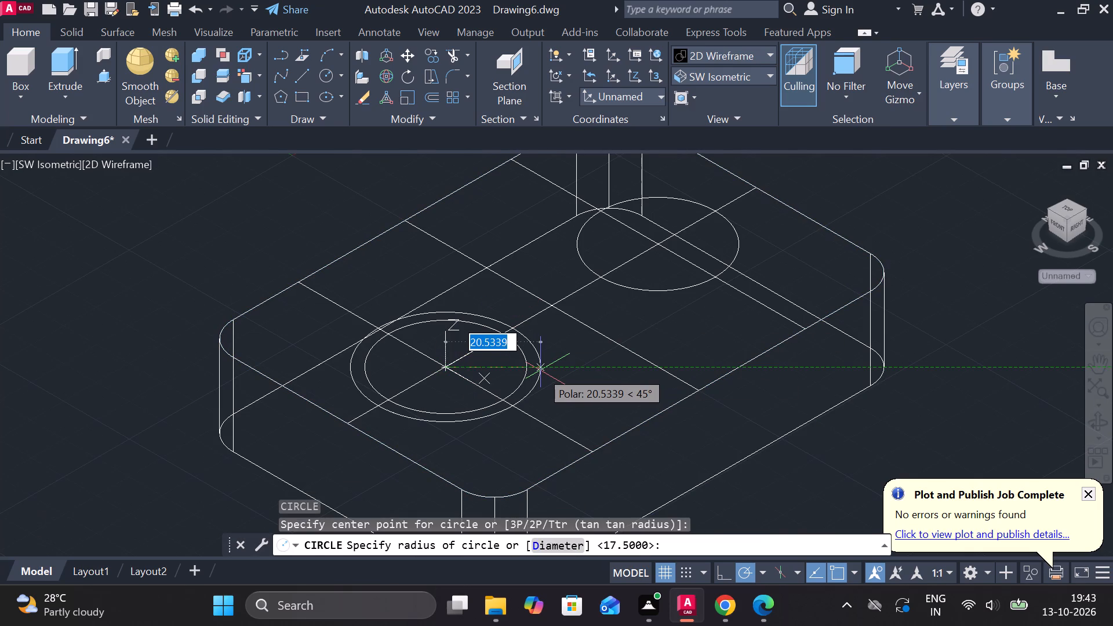
{"action": "type", "text": "d"}
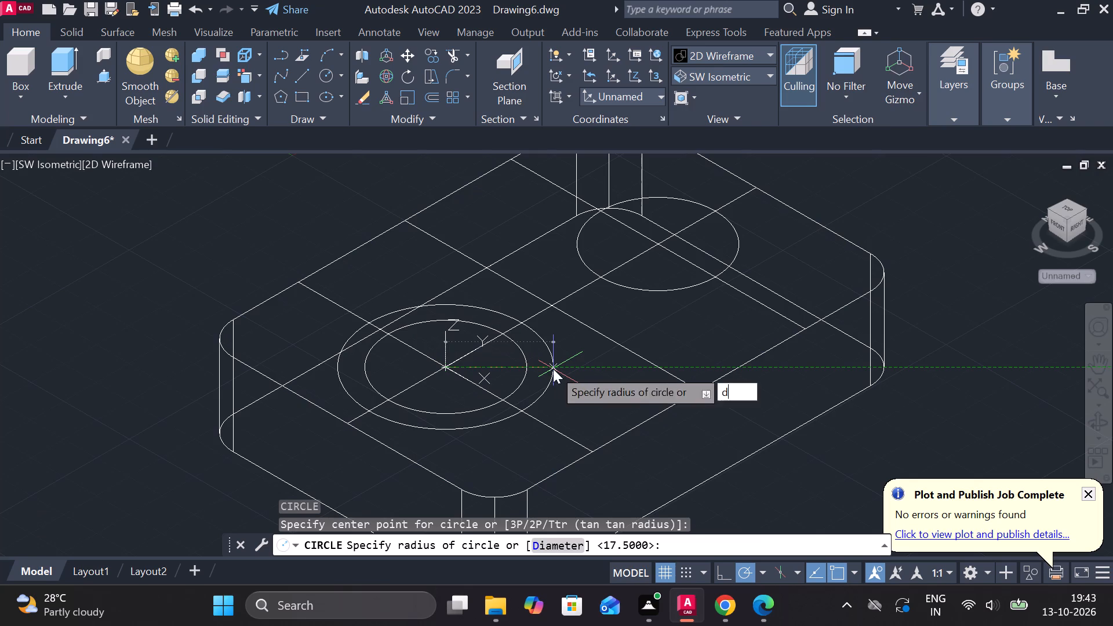
{"action": "key", "text": "space"}
{"action": "type", "text": "43"}
{"action": "key", "text": "space"}
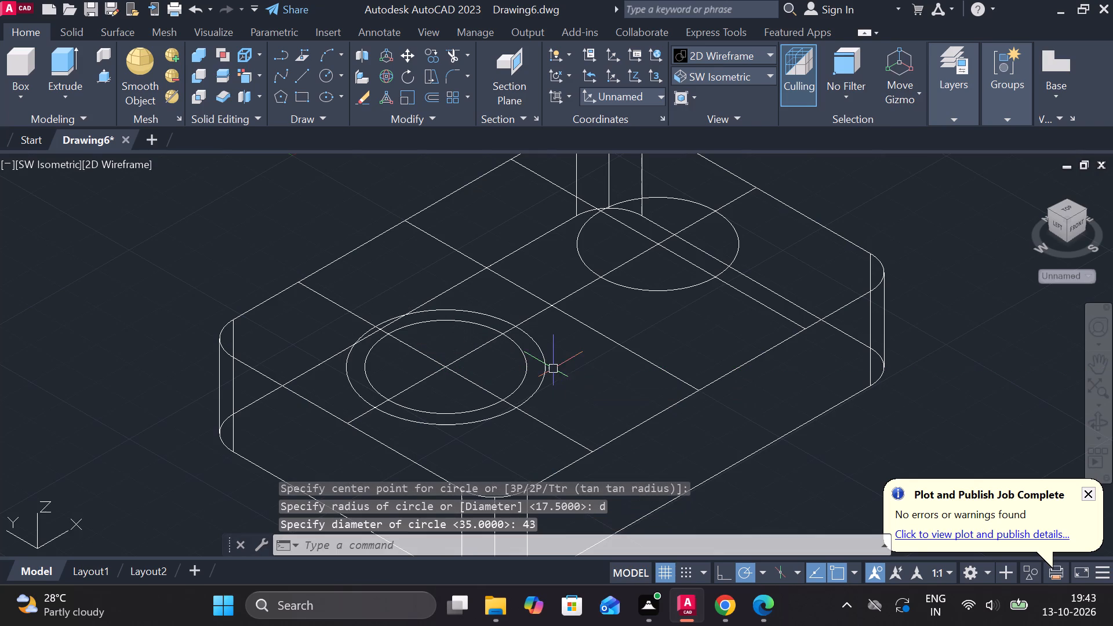
Draw a 43-diameter circle concentric with the other 35-diameter circle on the top face.
{"action": "type", "text": "c"}
{"action": "key", "text": "space"}
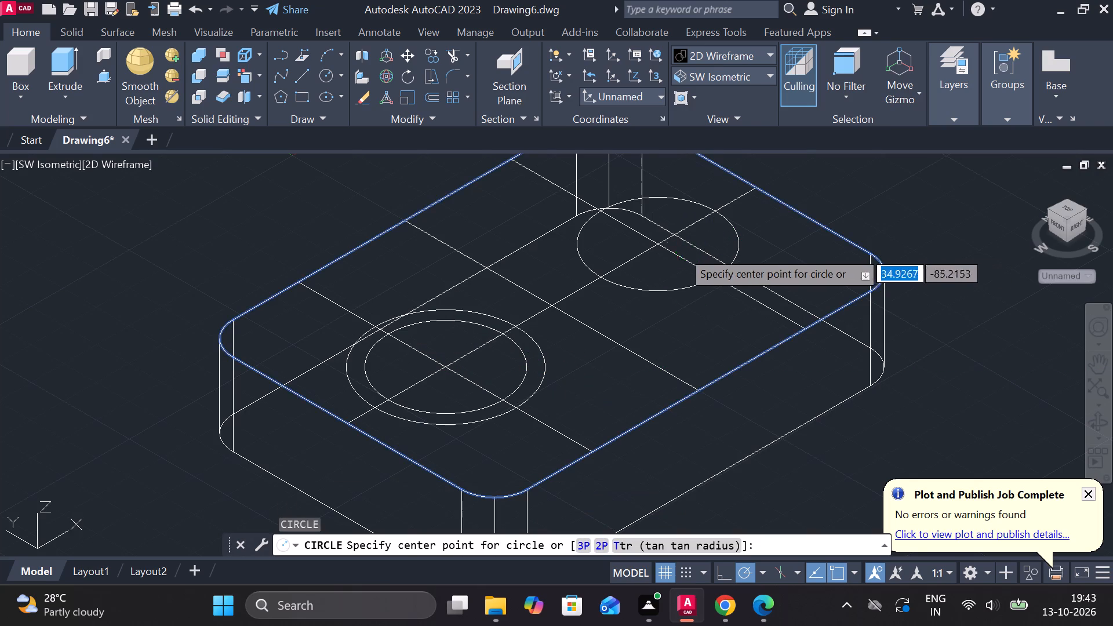
{"action": "left_click", "coordinate": [661, 249]}
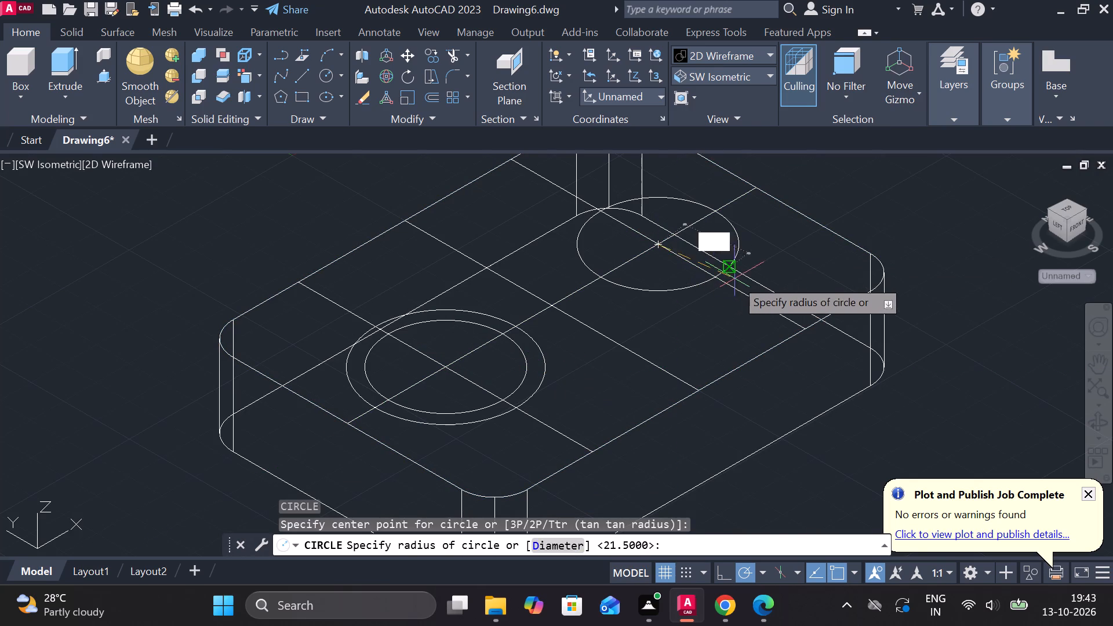
{"action": "type", "text": "d 43"}
{"action": "key", "text": "space"}
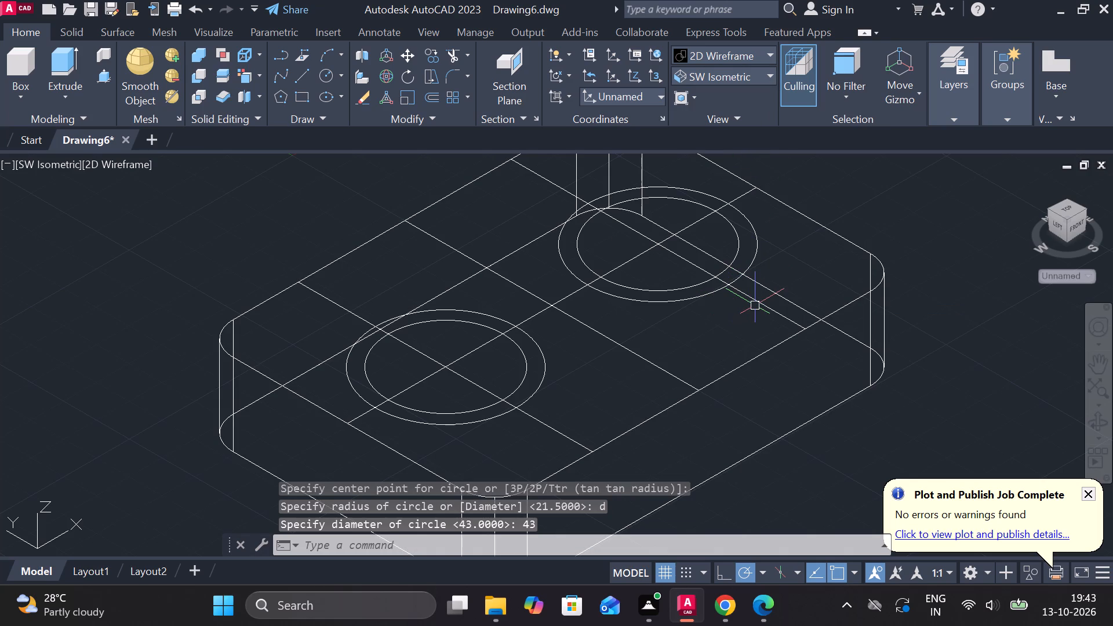
Erase the lengthwise line and the two cross lines through the circle centres, keeping the middle cross line.
{"action": "left_click", "coordinate": [755, 305]}
{"action": "left_click", "coordinate": [565, 435]}
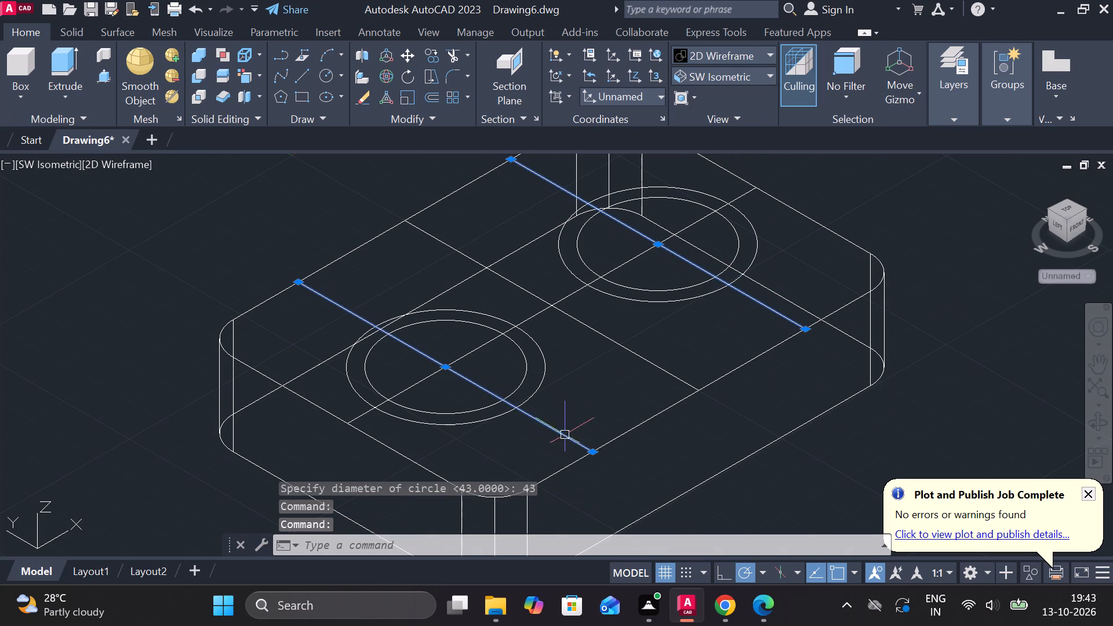
{"action": "left_click", "coordinate": [534, 320]}
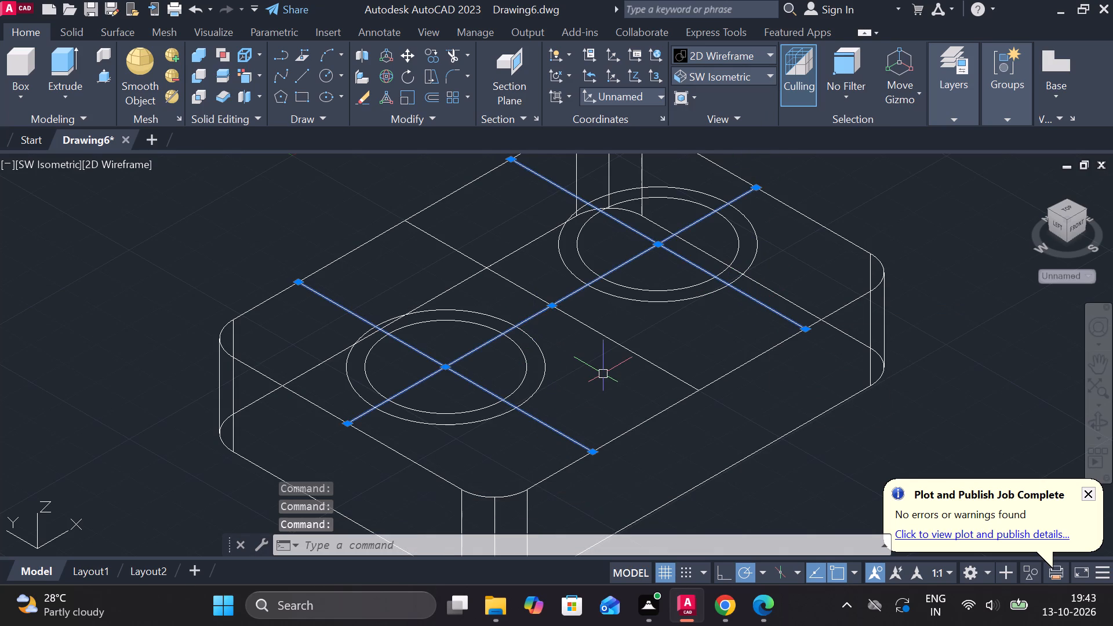
{"action": "key", "text": "e"}
{"action": "key", "text": "space"}
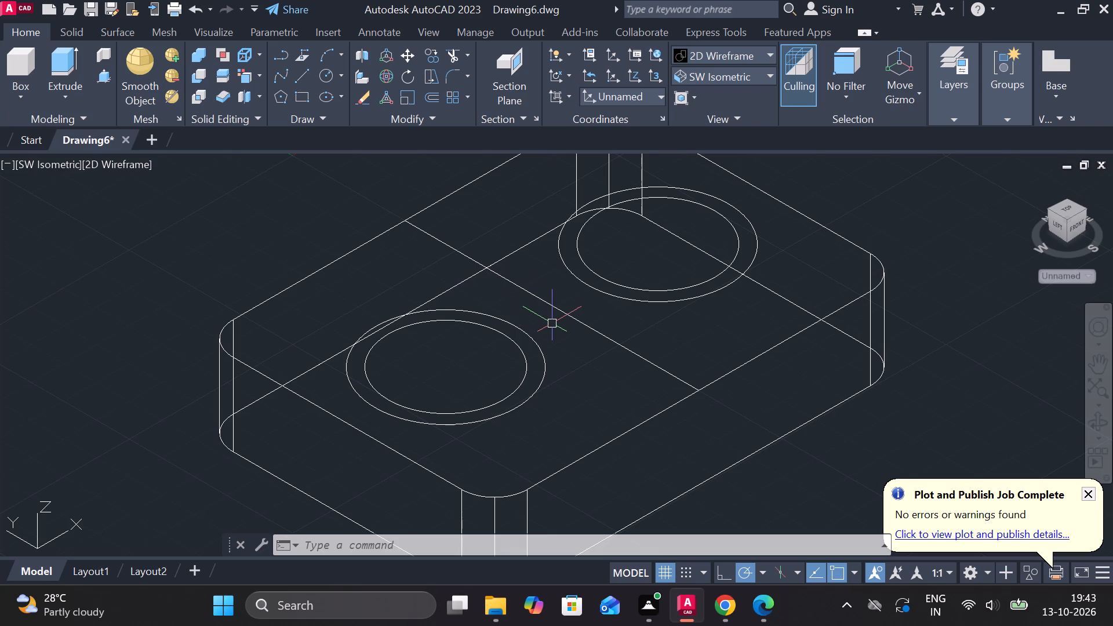
Set the visual style to Shades of Gray.
{"action": "scroll", "coordinate": [536, 350], "scroll_direction": "up", "scroll_amount": 2}
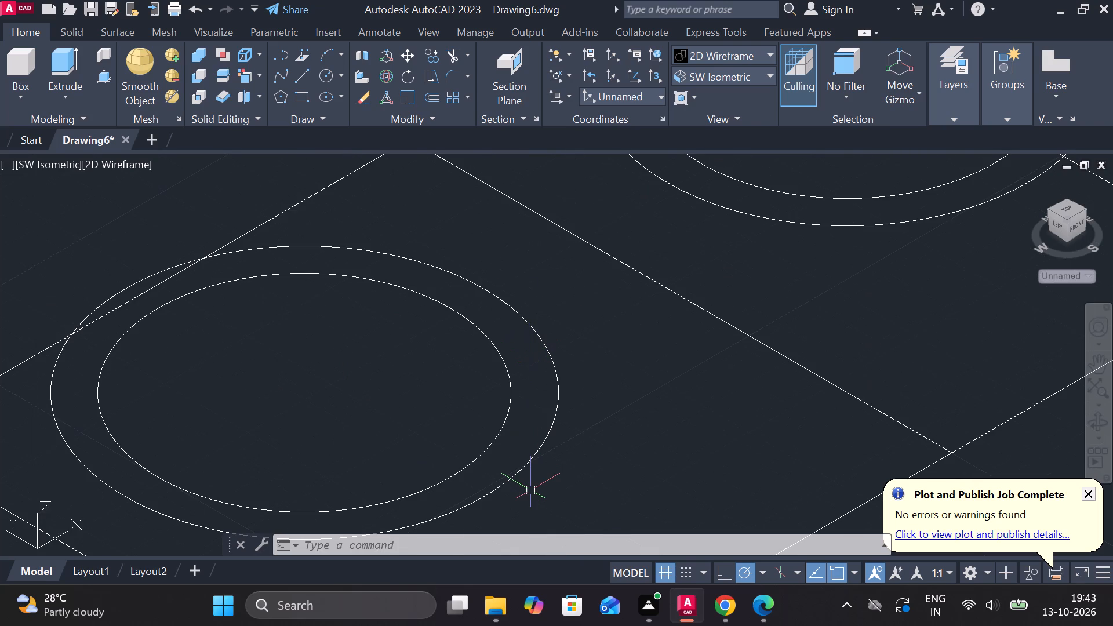
{"action": "scroll", "coordinate": [580, 381], "scroll_direction": "down", "scroll_amount": 1}
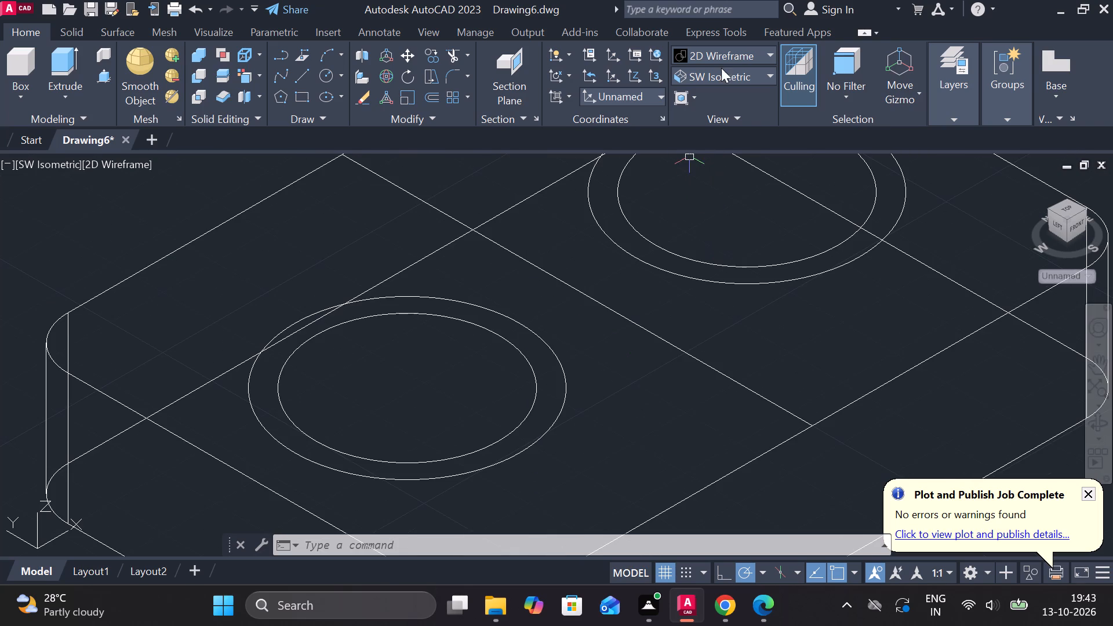
{"action": "left_click", "coordinate": [721, 64]}
{"action": "left_click", "coordinate": [863, 136]}
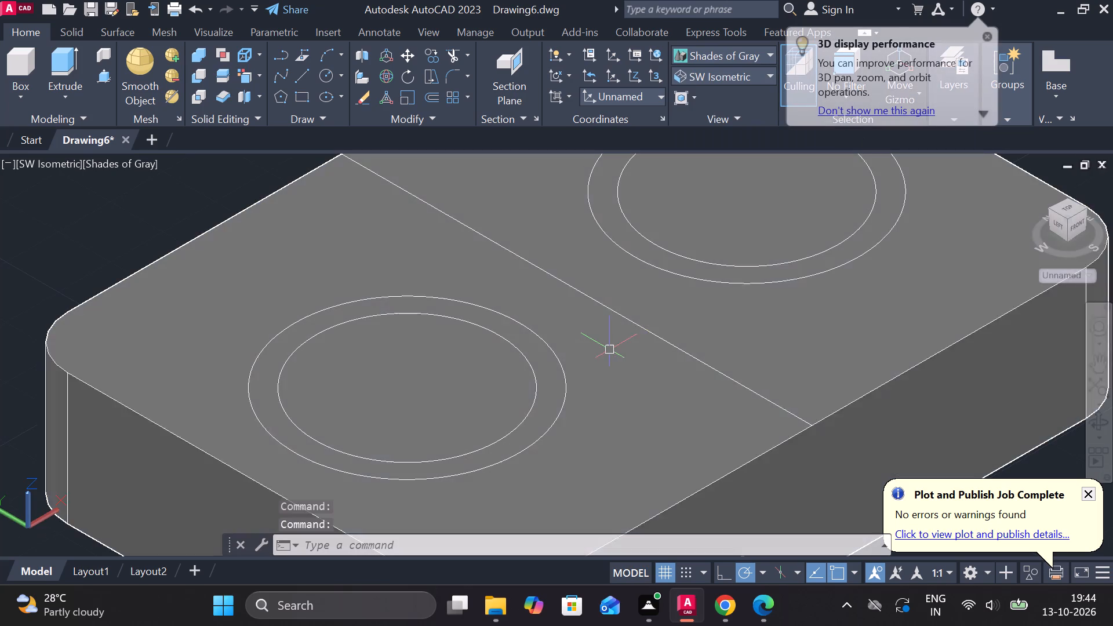
Presspull the area inside the nearer 35-diameter circle on the top face 10 deep into the block.
{"action": "left_click", "coordinate": [108, 80]}
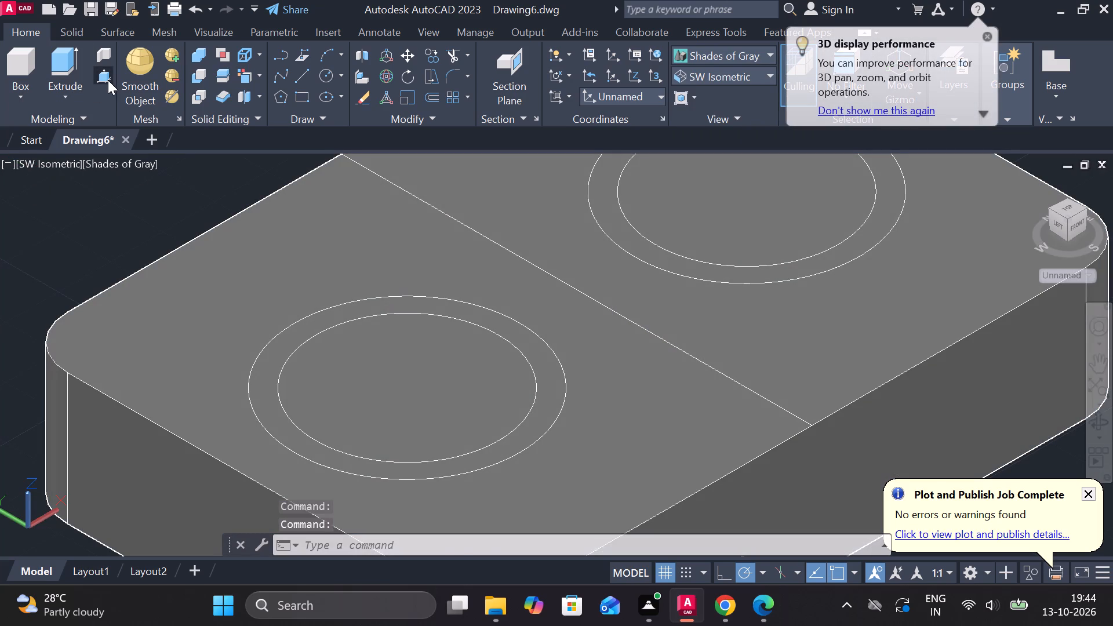
{"action": "left_click", "coordinate": [105, 75]}
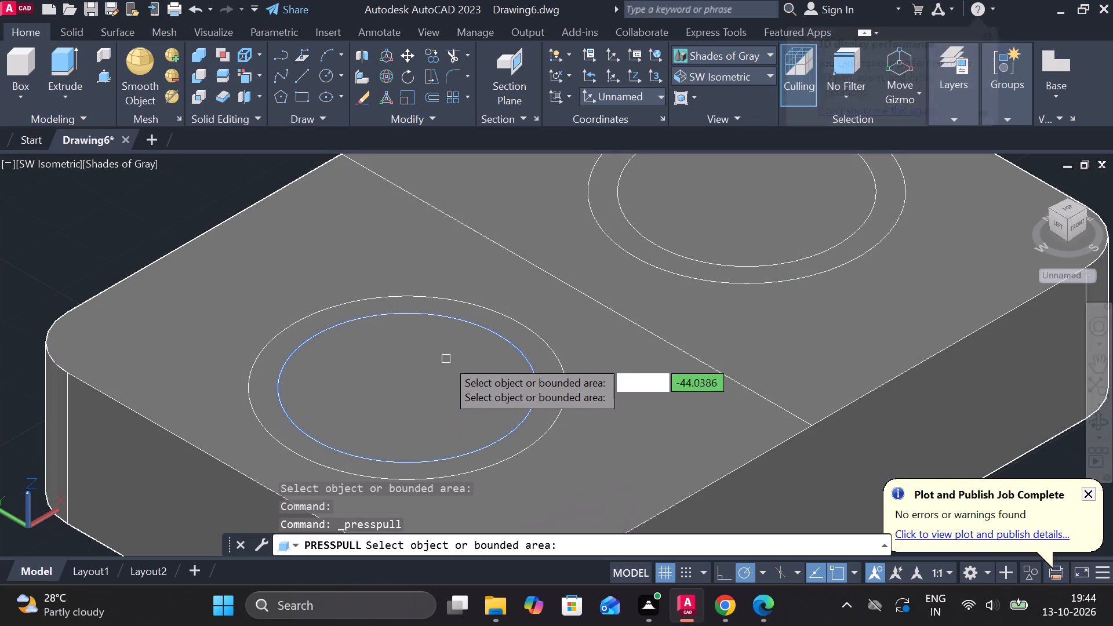
{"action": "left_click_drag", "start_coordinate": [543, 364], "coordinate": [543, 370]}
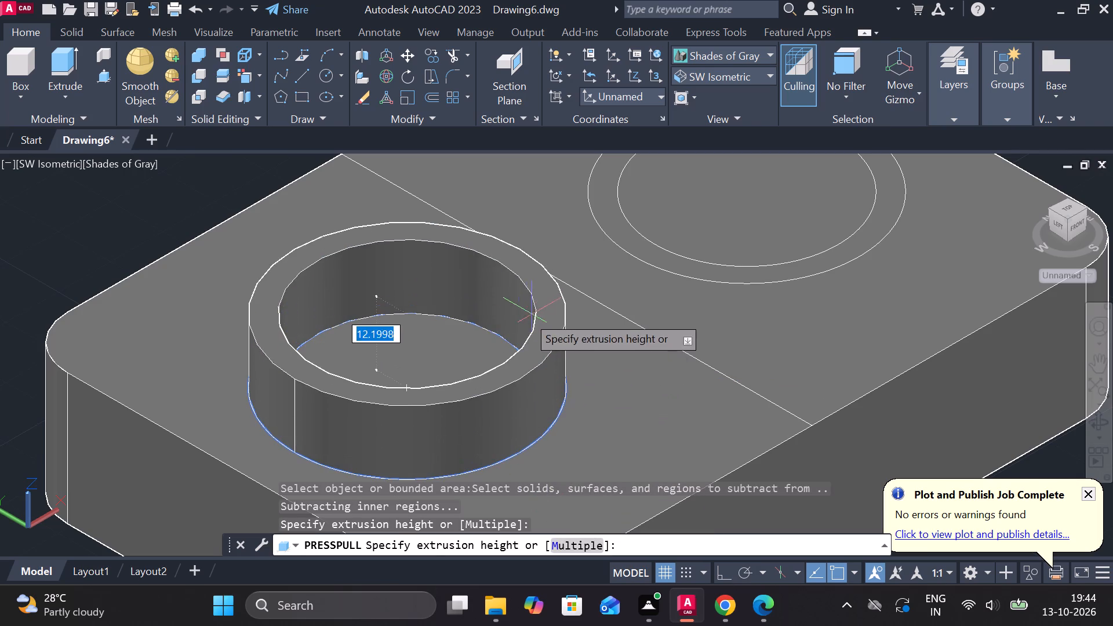
{"action": "key", "text": "Escape"}
{"action": "left_click", "coordinate": [449, 378]}
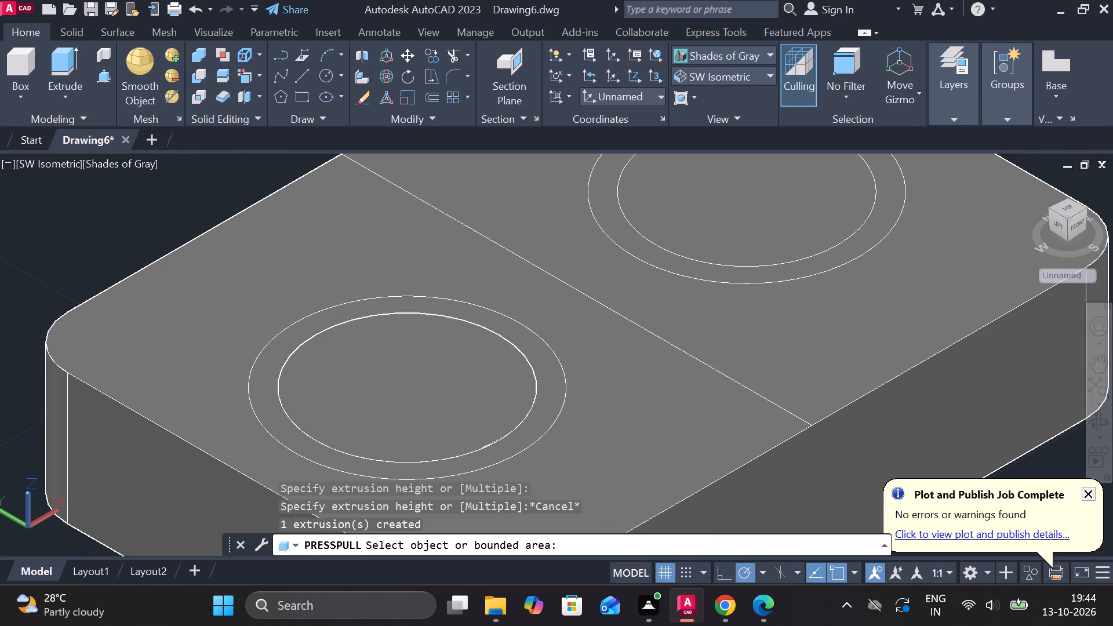
{"action": "middle_click_drag", "start_coordinate": [430, 410], "coordinate": [450, 349]}
{"action": "key", "text": "1"}
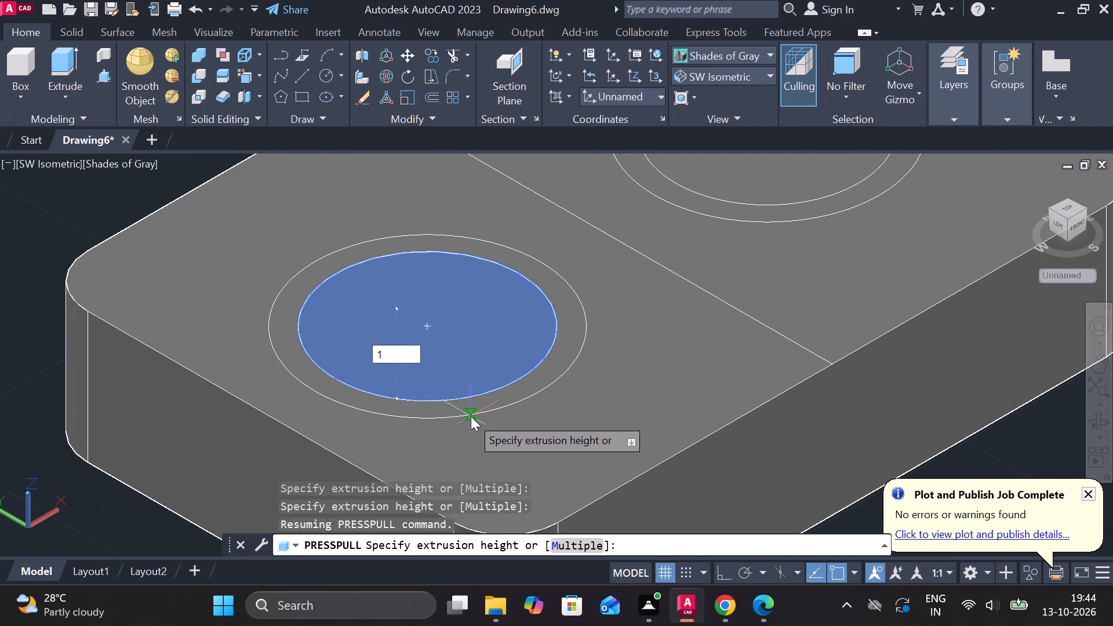
{"action": "key", "text": "0"}
{"action": "key", "text": "Return"}
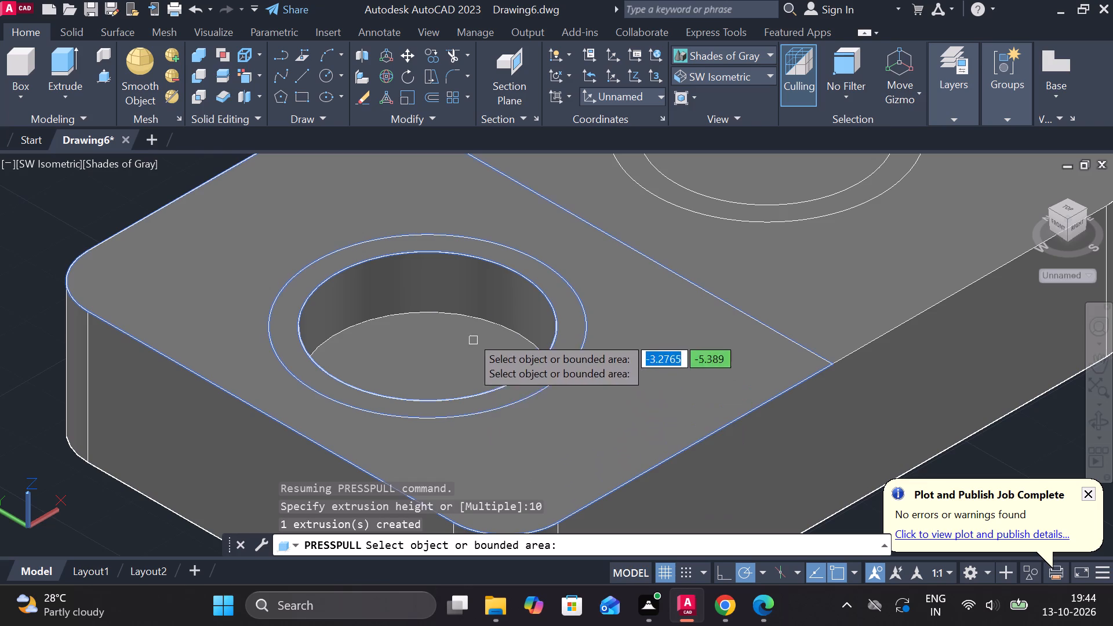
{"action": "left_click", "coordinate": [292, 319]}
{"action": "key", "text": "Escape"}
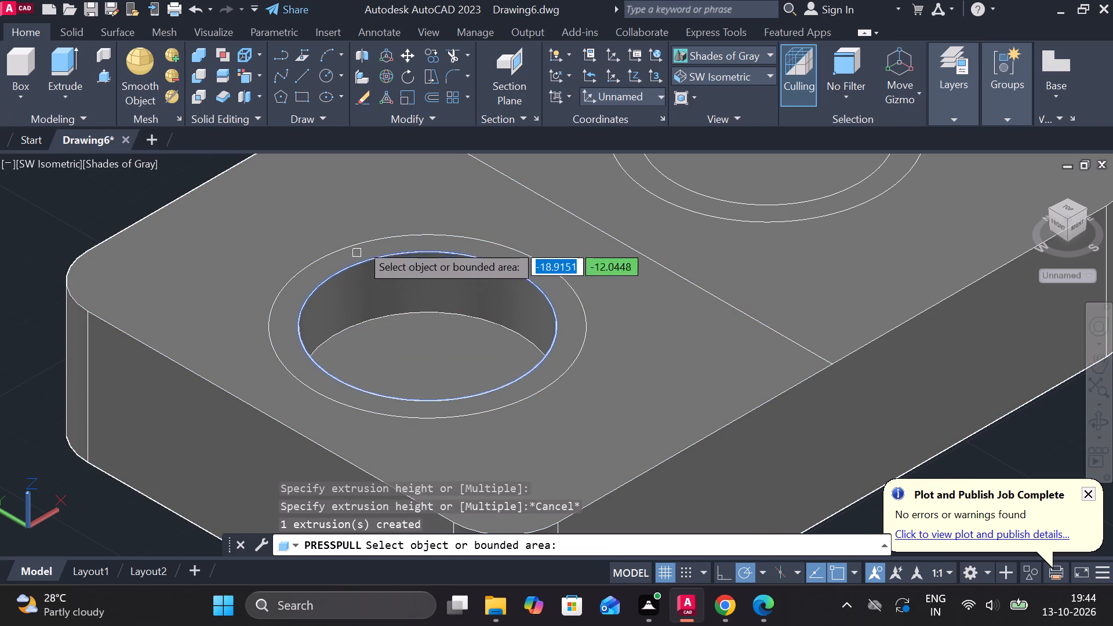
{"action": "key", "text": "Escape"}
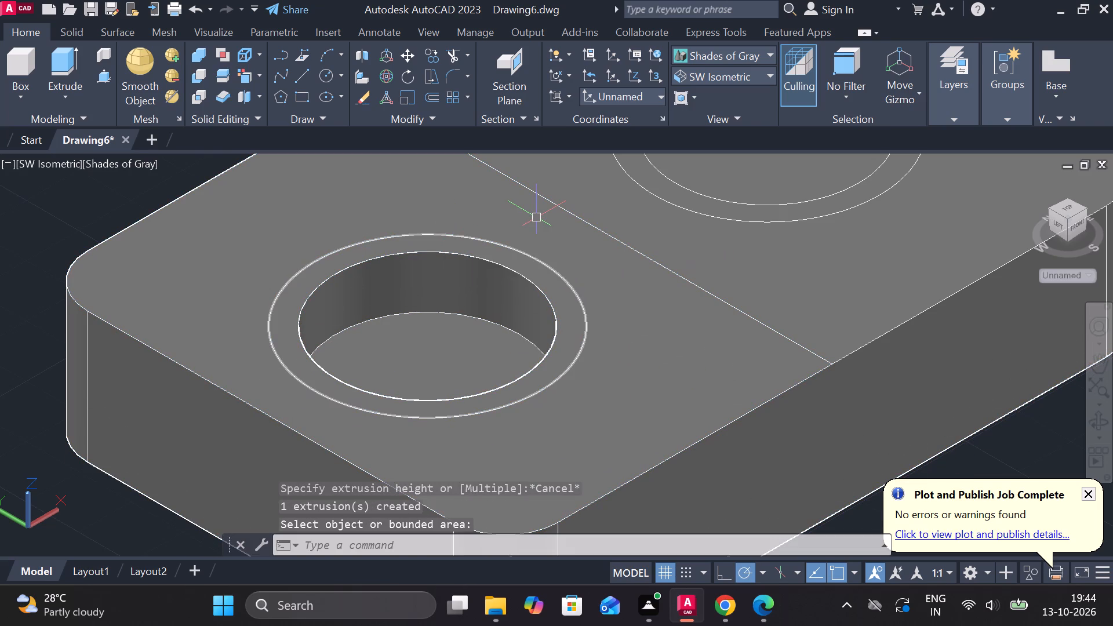
Draw a 50-diameter circle on the top face, concentric with the nearer 35-diameter recess.
{"action": "key", "text": "c"}
{"action": "key", "text": "space"}
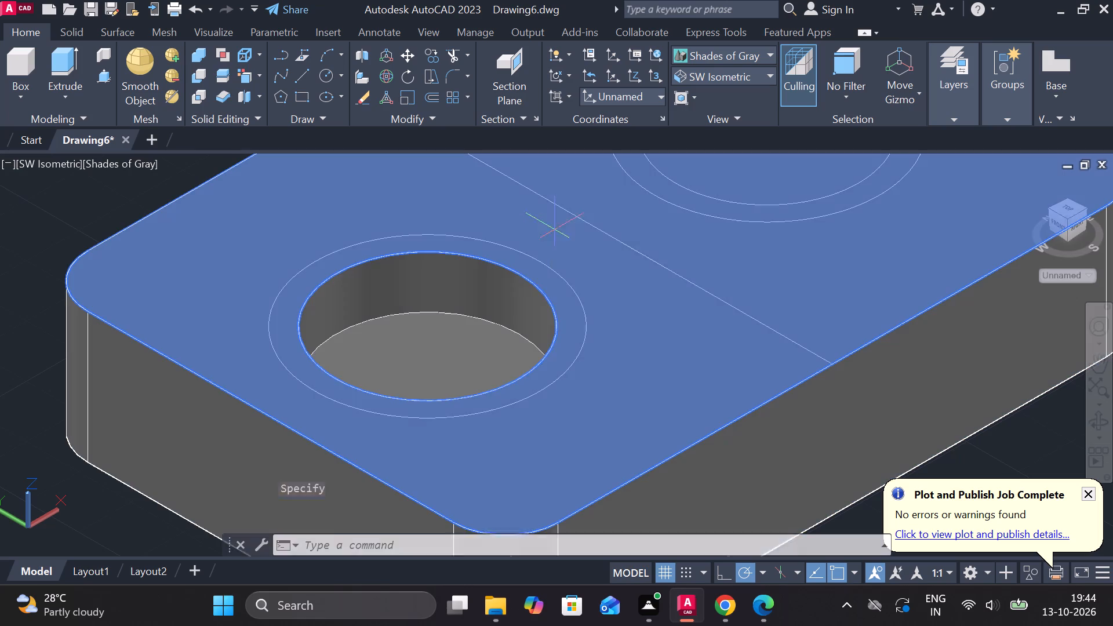
{"action": "scroll", "coordinate": [492, 296], "scroll_direction": "down", "scroll_amount": 1}
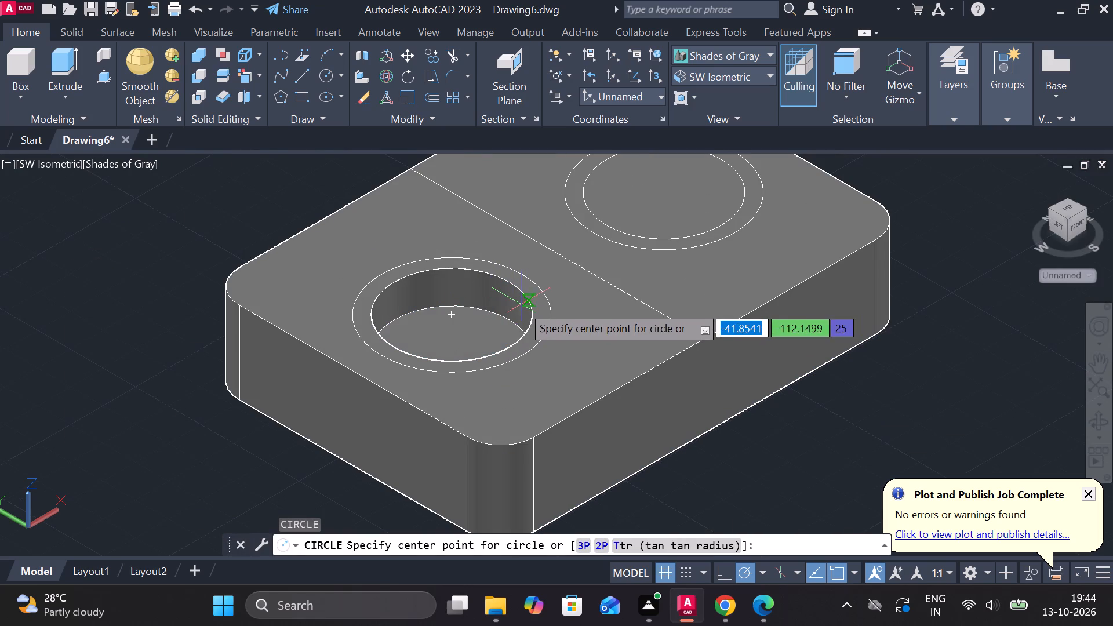
{"action": "left_click", "coordinate": [446, 315]}
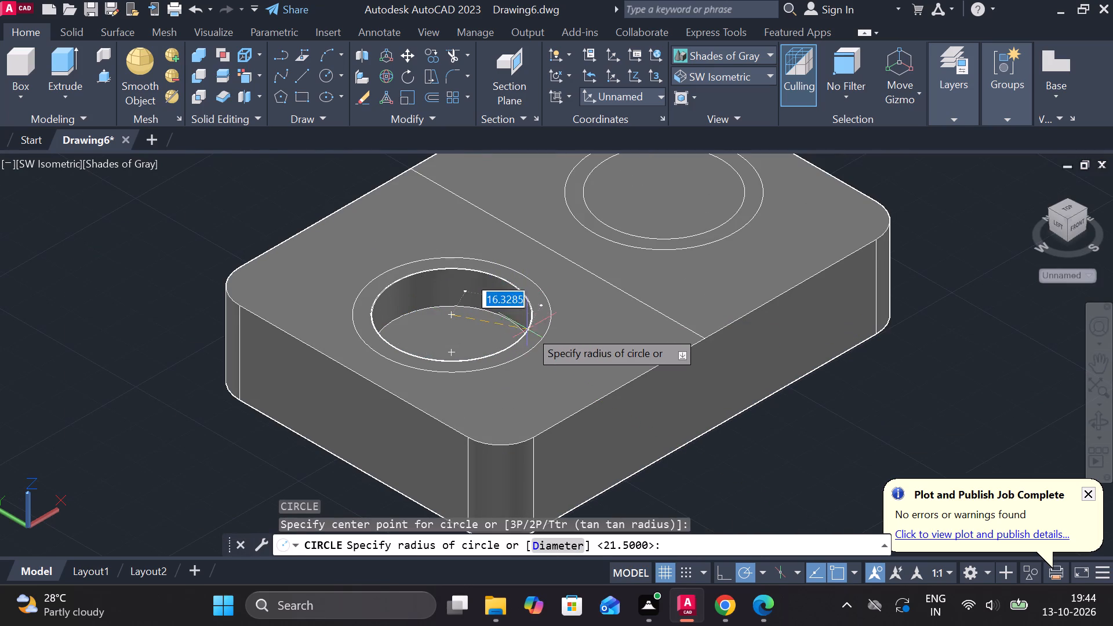
{"action": "type", "text": "d"}
{"action": "key", "text": "space"}
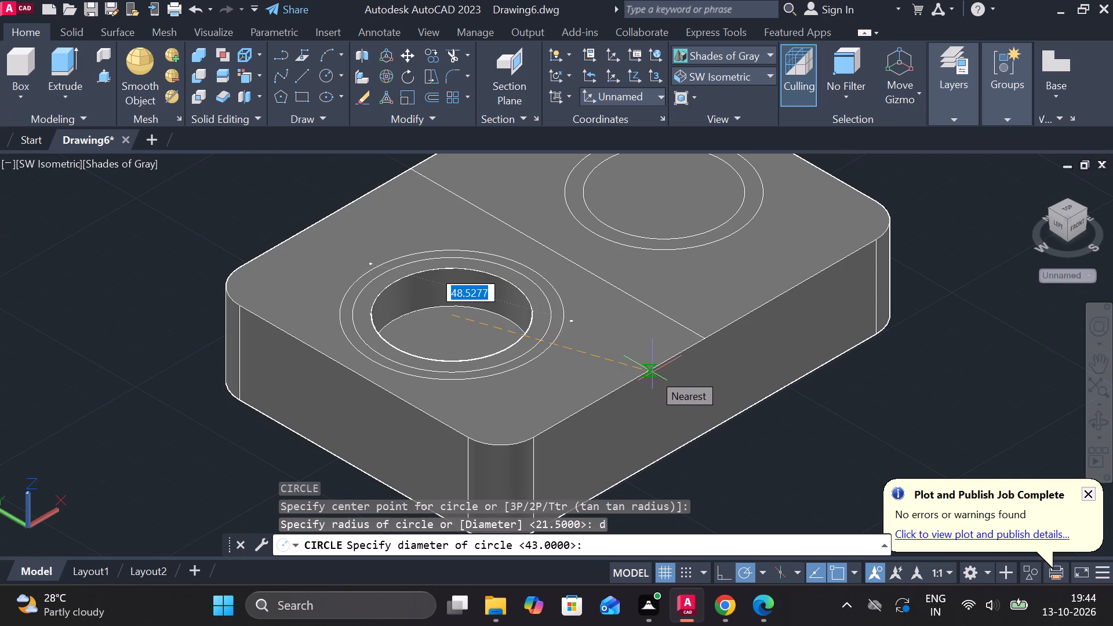
{"action": "type", "text": "50"}
{"action": "key", "text": "Return"}
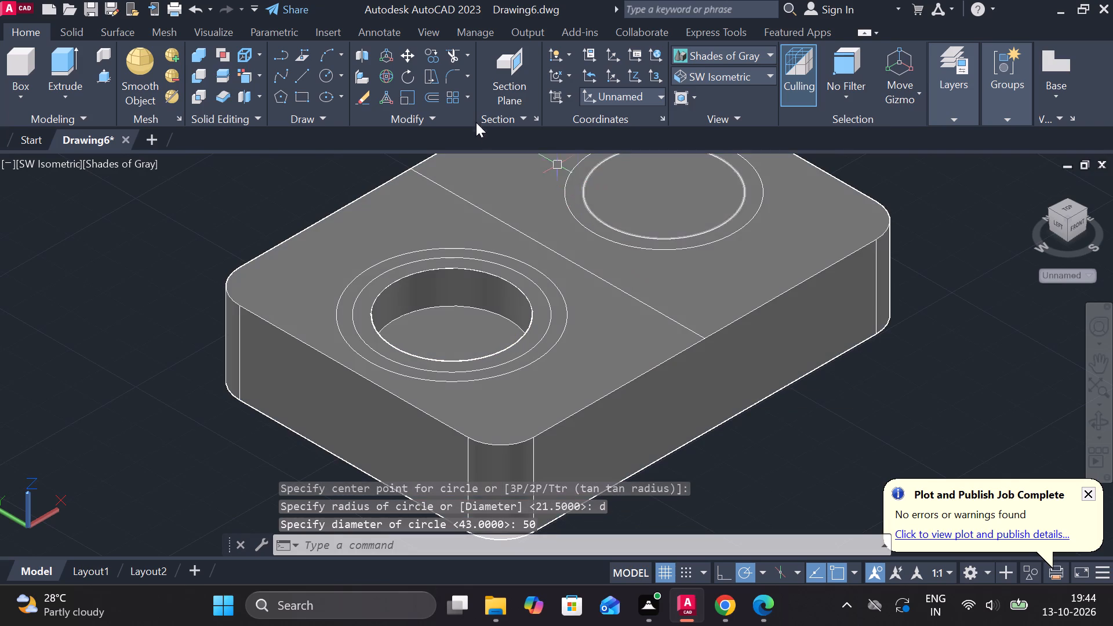
Presspull the ring between the nearer 43- and 50-diameter circles 5 deep into the block as a groove.
{"action": "left_click", "coordinate": [106, 76]}
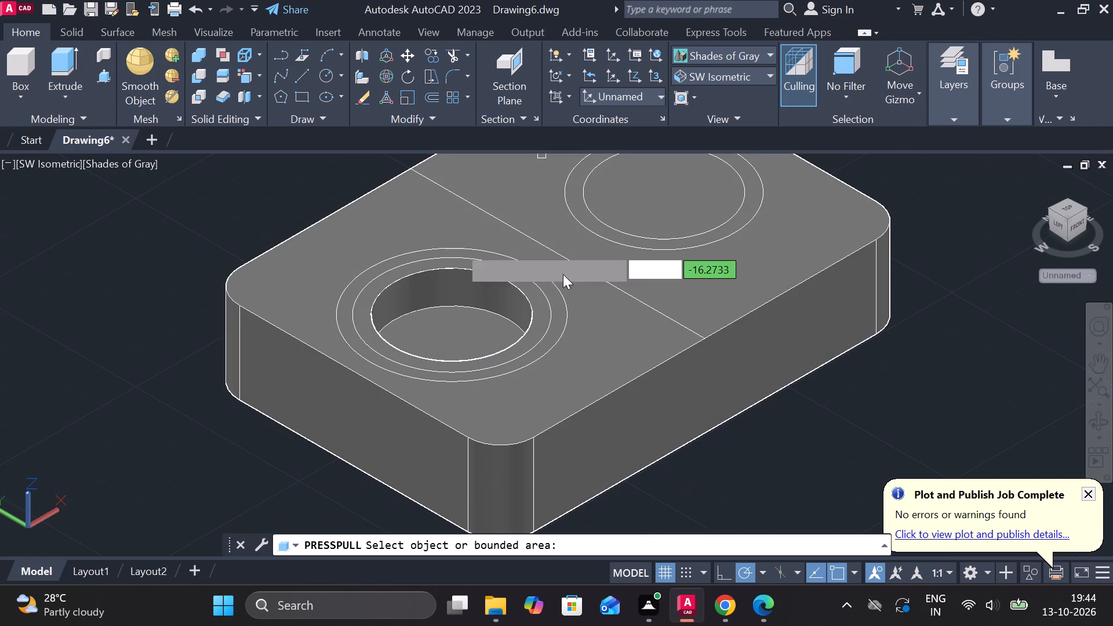
{"action": "scroll", "coordinate": [558, 308], "scroll_direction": "up", "scroll_amount": 2}
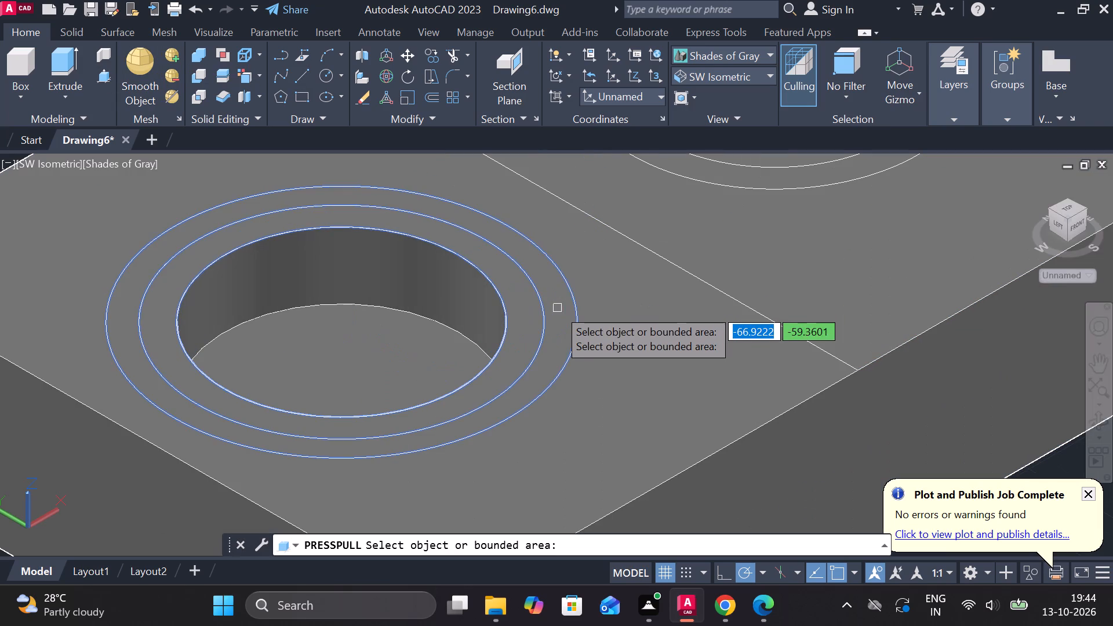
{"action": "left_click_drag", "start_coordinate": [558, 319], "coordinate": [558, 331]}
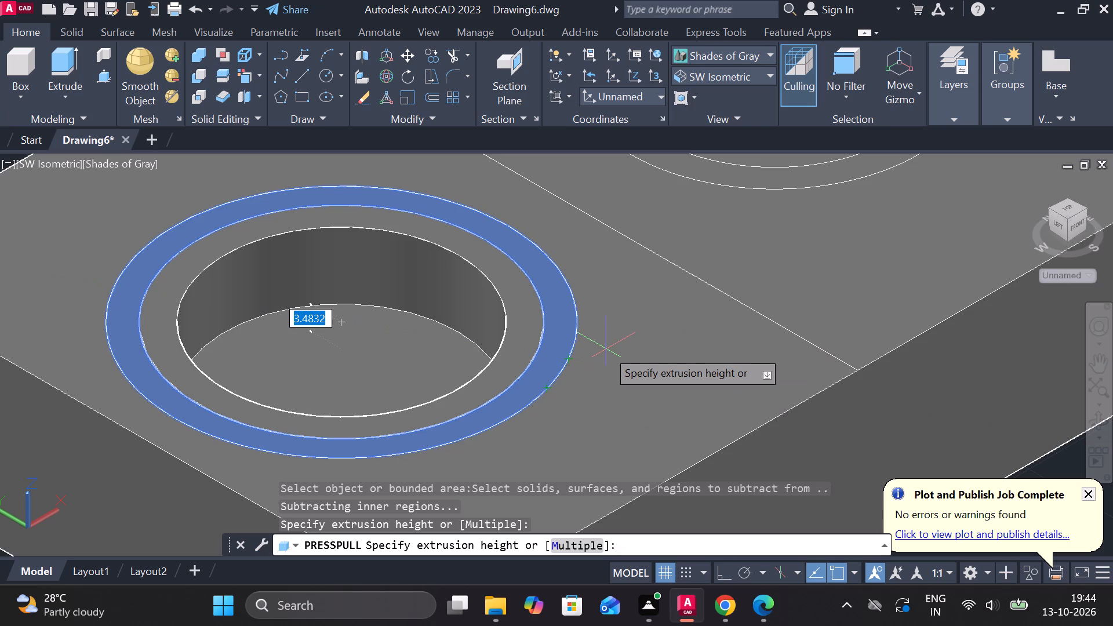
{"action": "key", "text": "5"}
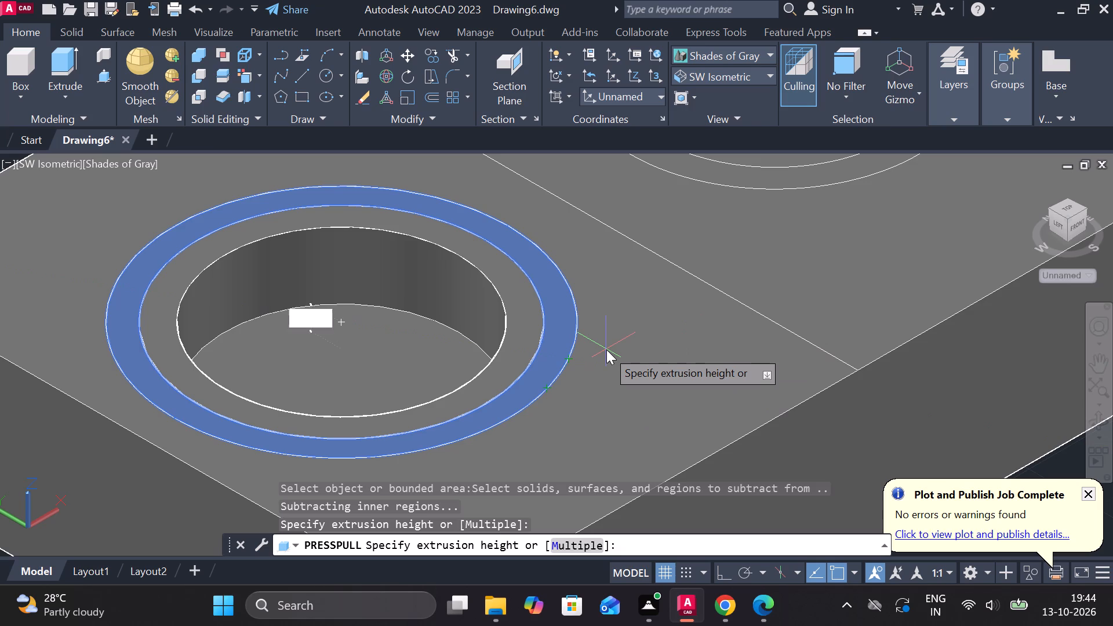
{"action": "key", "text": "Return"}
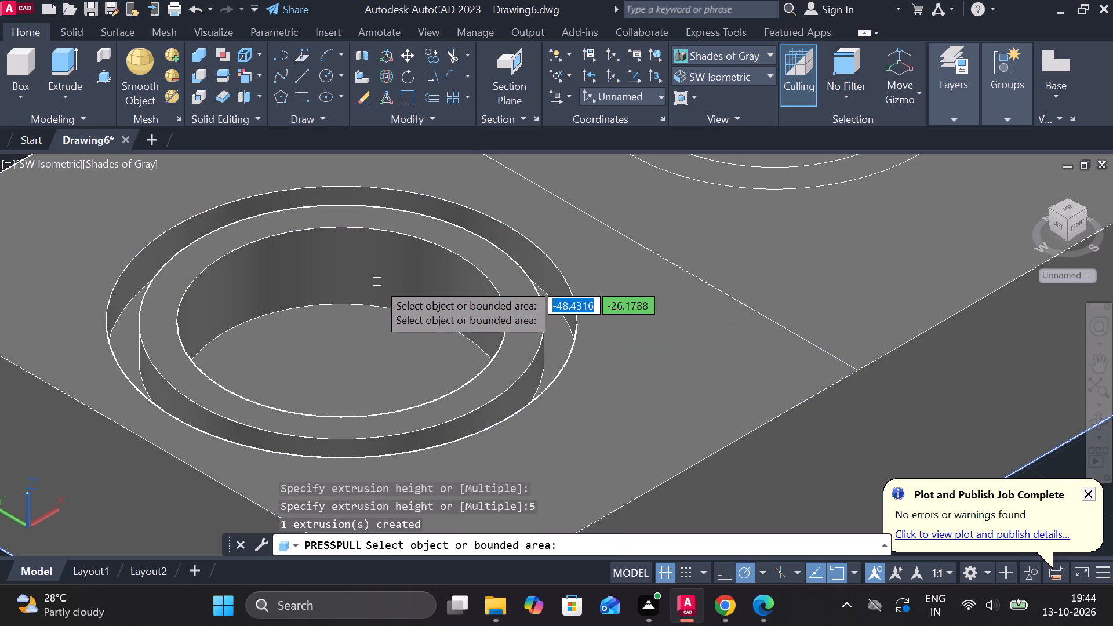
{"action": "scroll", "coordinate": [616, 292], "scroll_direction": "down", "scroll_amount": 2}
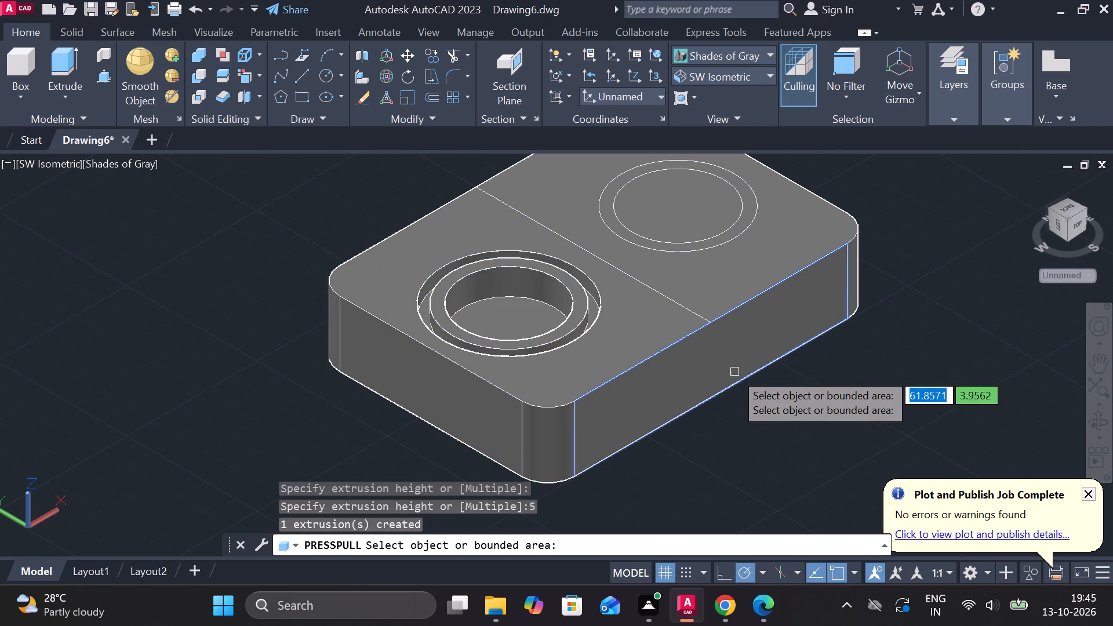
{"action": "scroll", "coordinate": [695, 262], "scroll_direction": "up", "scroll_amount": 1}
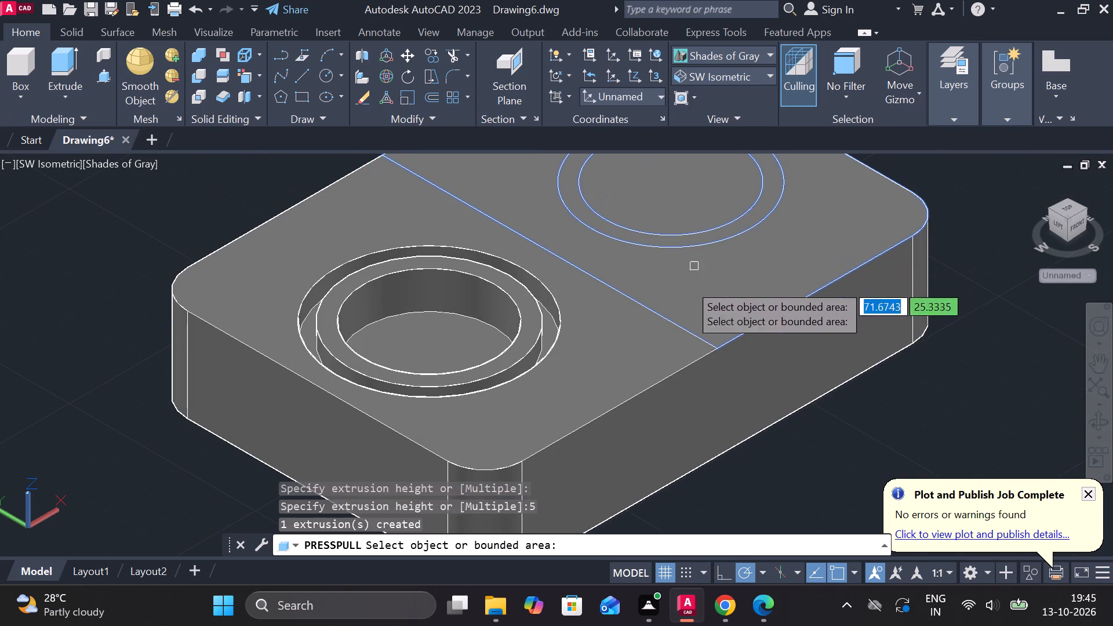
{"action": "key", "text": "Escape"}
Draw a 50-diameter circle concentric with the farther pair of 35- and 43-diameter circles on the top face.
{"action": "middle_click_drag", "start_coordinate": [799, 374], "coordinate": [697, 509]}
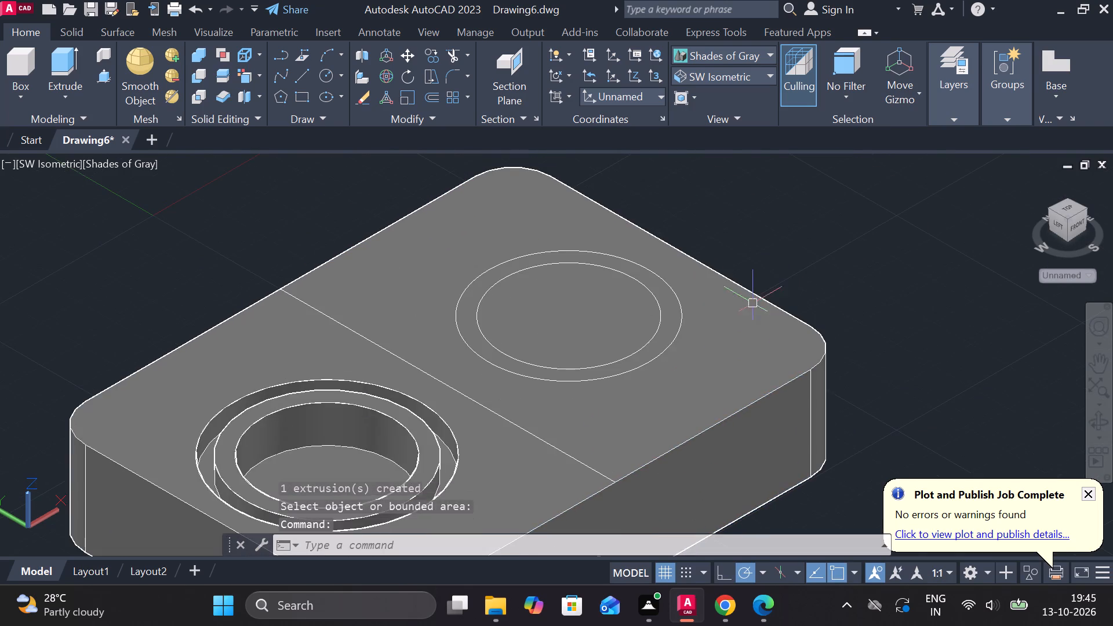
{"action": "key", "text": "Escape"}
{"action": "type", "text": "c"}
{"action": "key", "text": "space"}
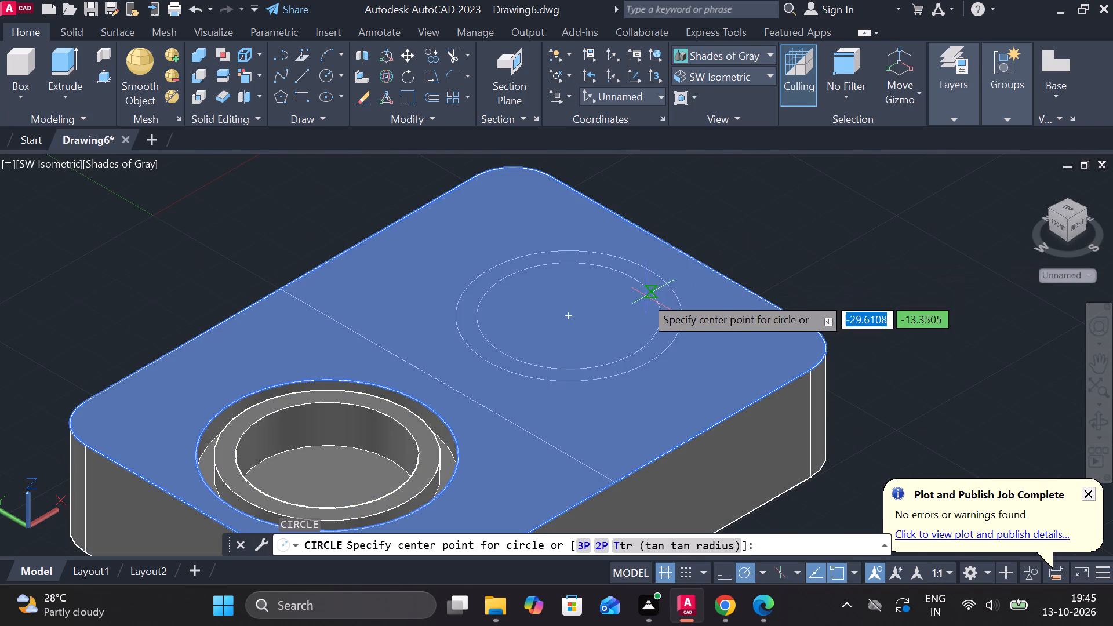
{"action": "left_click", "coordinate": [566, 314]}
{"action": "type", "text": "d"}
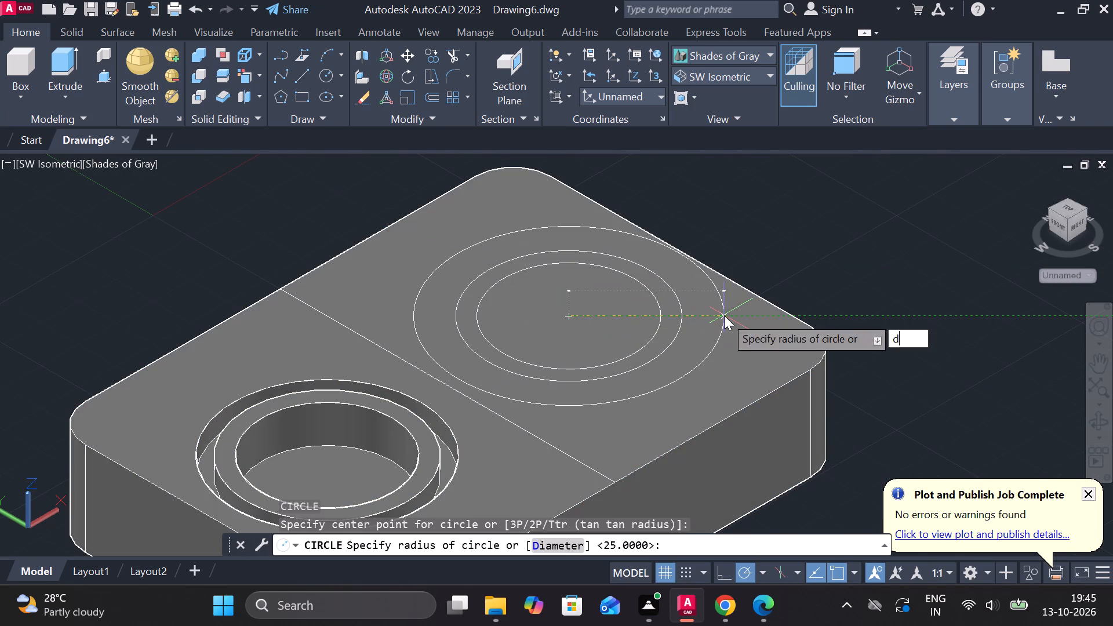
{"action": "key", "text": "space"}
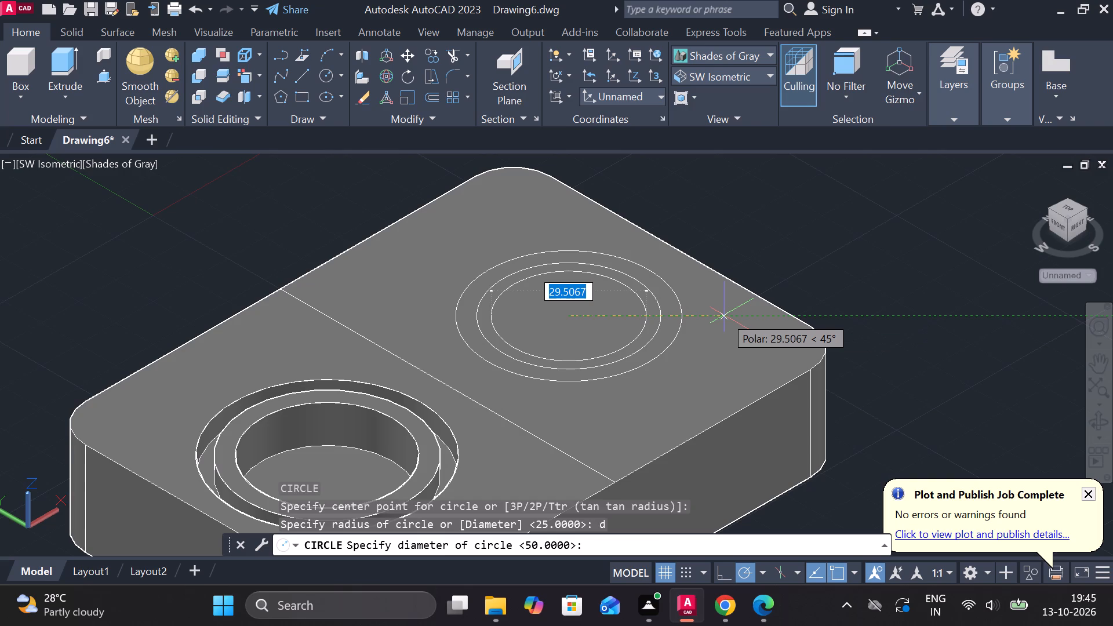
{"action": "type", "text": "50"}
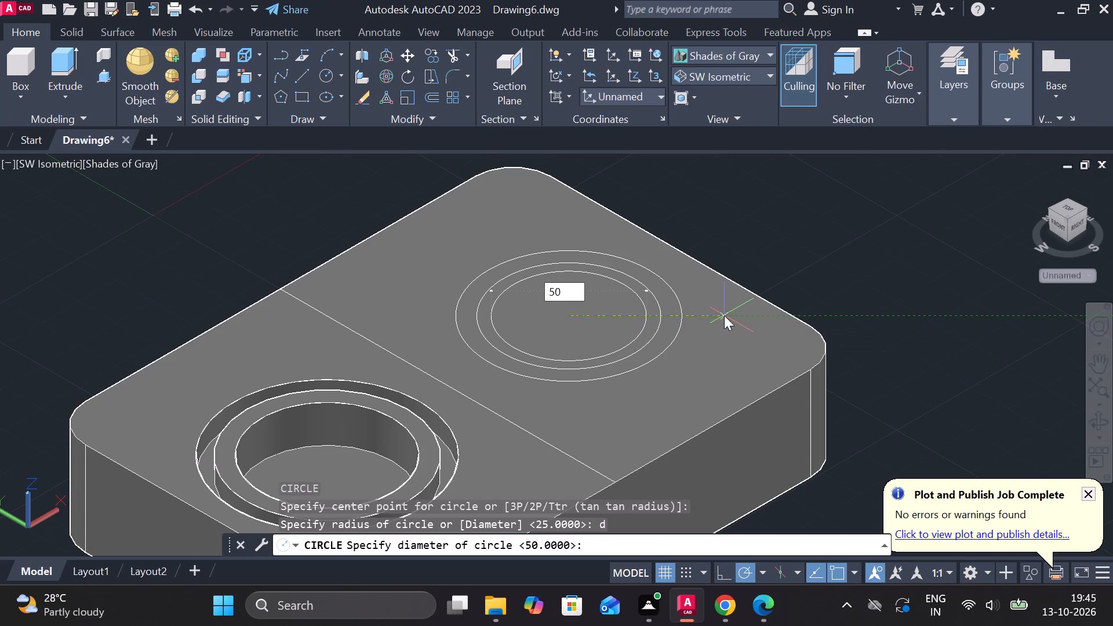
{"action": "key", "text": "Return"}
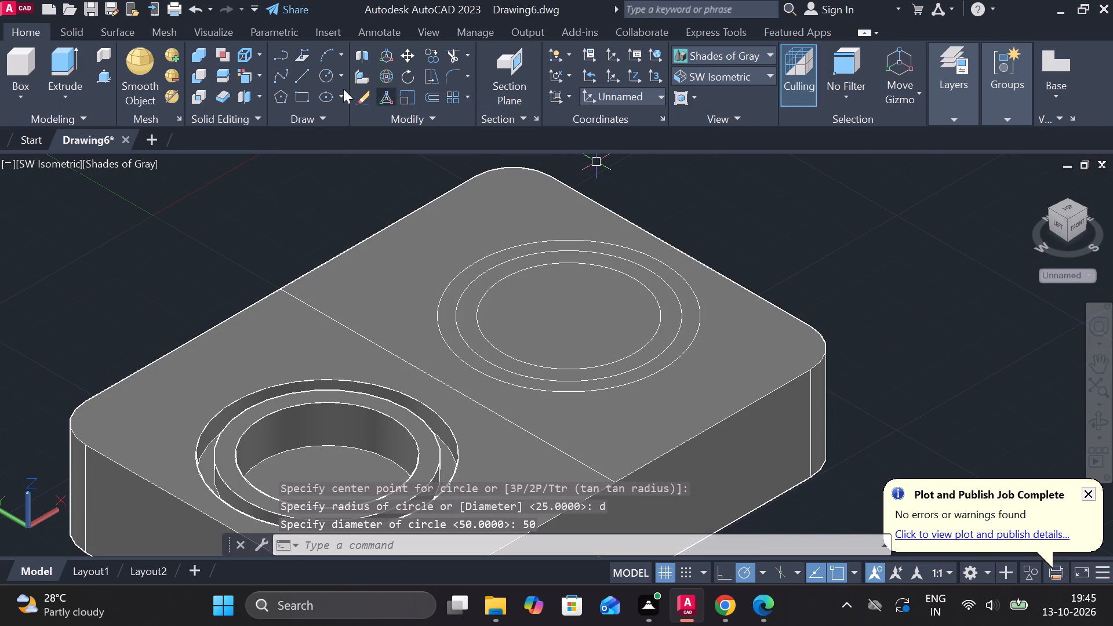
Presspull the area inside the farther 35-diameter circle 10 deep into the block.
{"action": "left_click", "coordinate": [98, 79]}
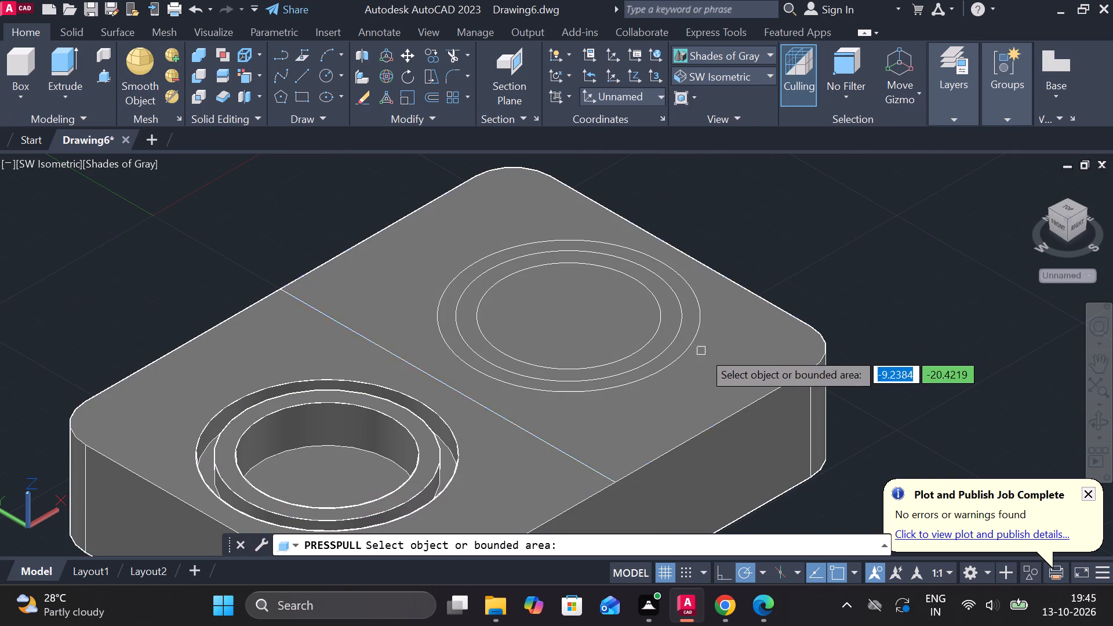
{"action": "left_click", "coordinate": [623, 321]}
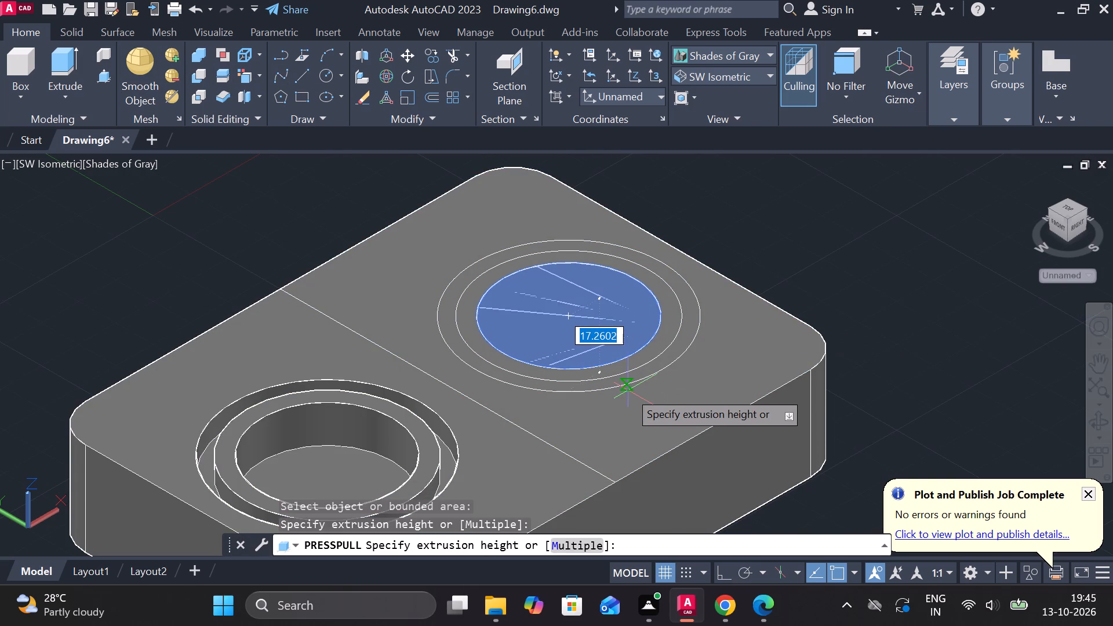
{"action": "type", "text": "10"}
{"action": "key", "text": "Return"}
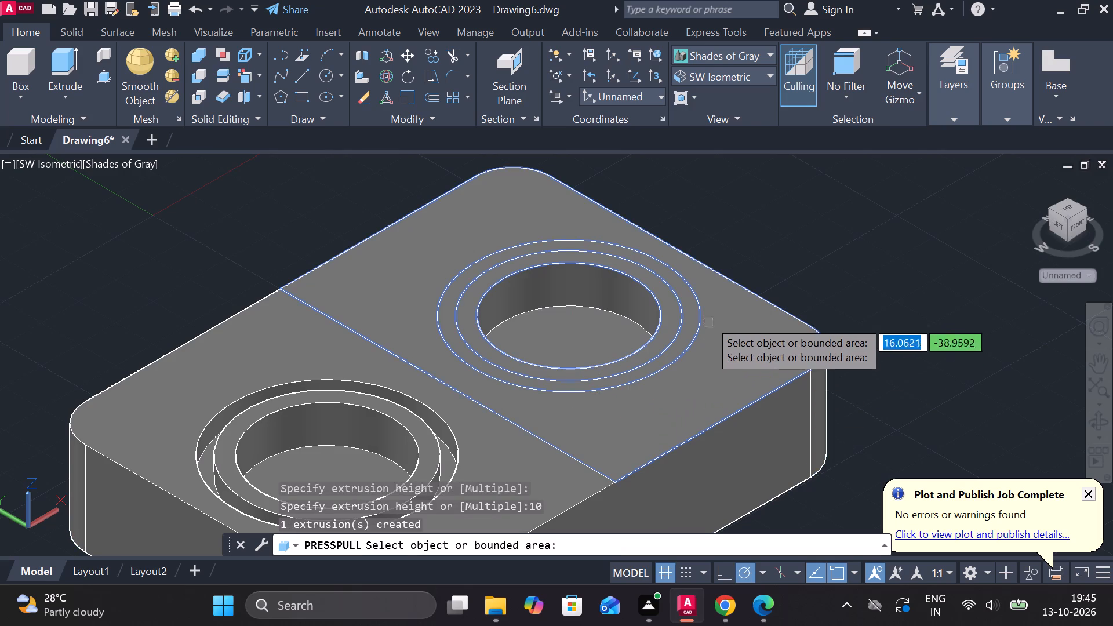
Presspull the ring between the farther 43- and 50-diameter circles 5 deep into the block as a groove.
{"action": "left_click", "coordinate": [691, 314]}
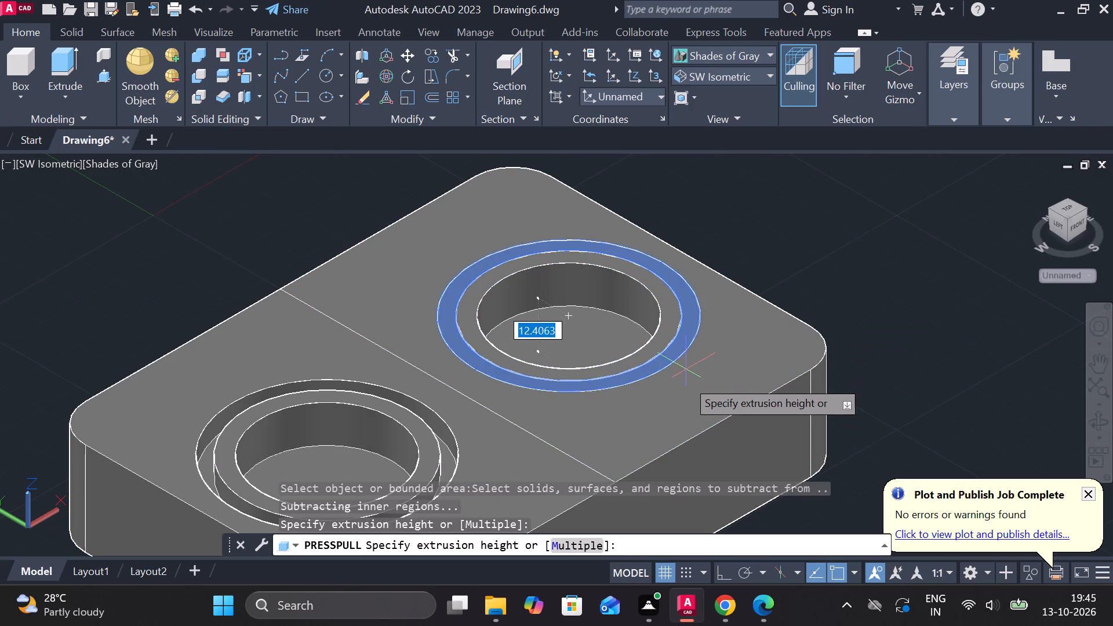
{"action": "key", "text": "5"}
{"action": "key", "text": "Return"}
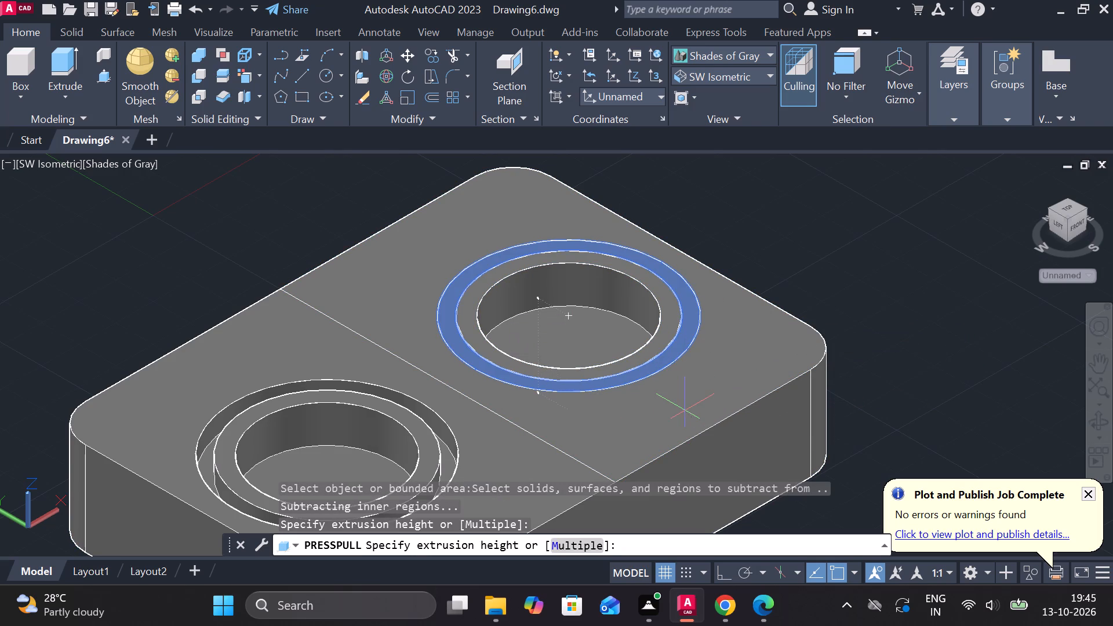
{"action": "scroll", "coordinate": [859, 287], "scroll_direction": "down", "scroll_amount": 2}
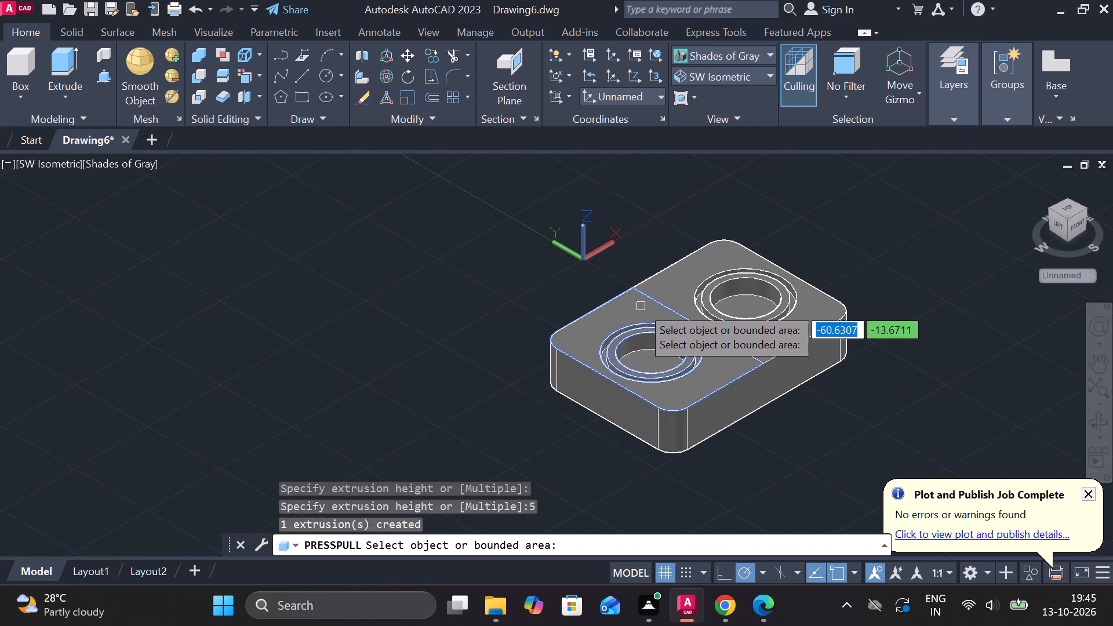
{"action": "scroll", "coordinate": [641, 307], "scroll_direction": "up", "scroll_amount": 1}
{"action": "key", "text": "Escape"}
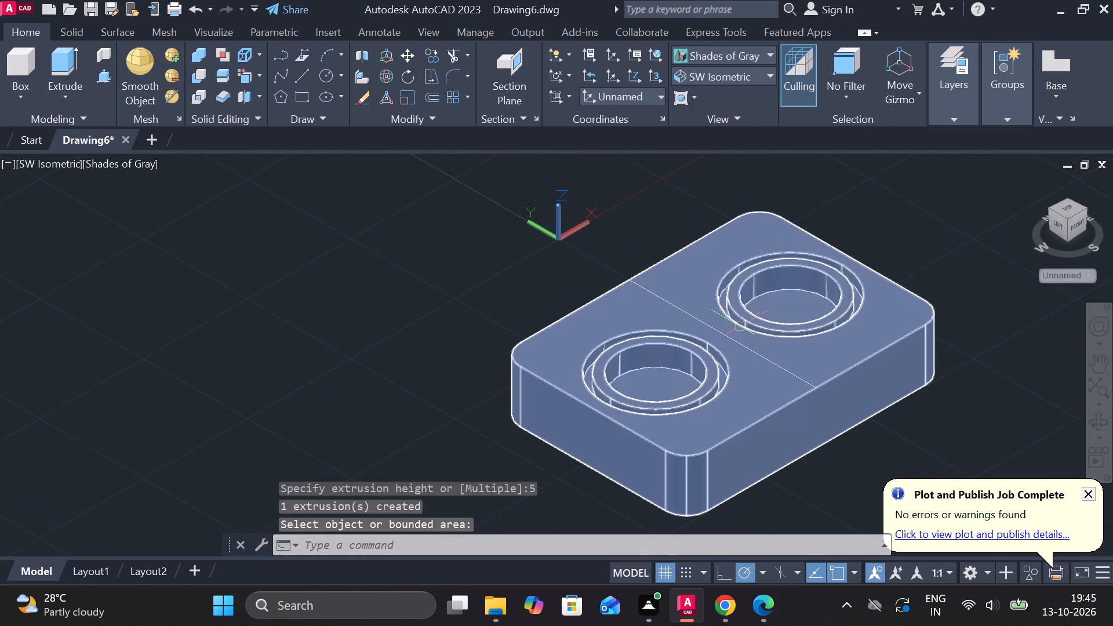
Reset the working plane to Top by switching to the Top view and back to SW Isometric.
{"action": "left_click", "coordinate": [733, 68]}
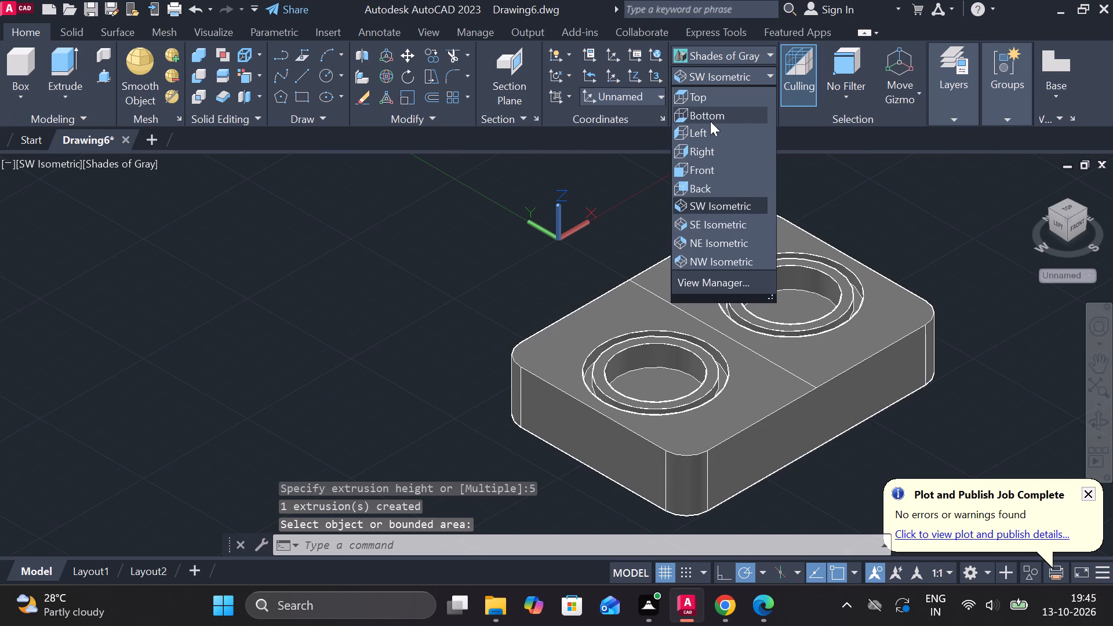
{"action": "left_click", "coordinate": [705, 107]}
{"action": "left_click", "coordinate": [705, 76]}
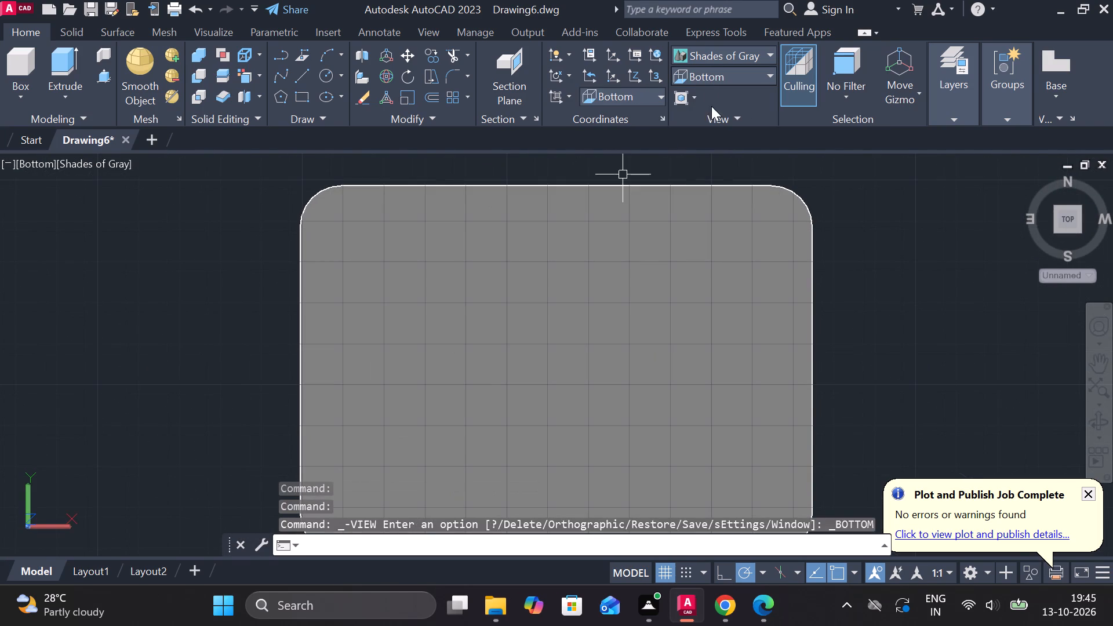
{"action": "left_click", "coordinate": [704, 78]}
{"action": "left_click", "coordinate": [715, 102]}
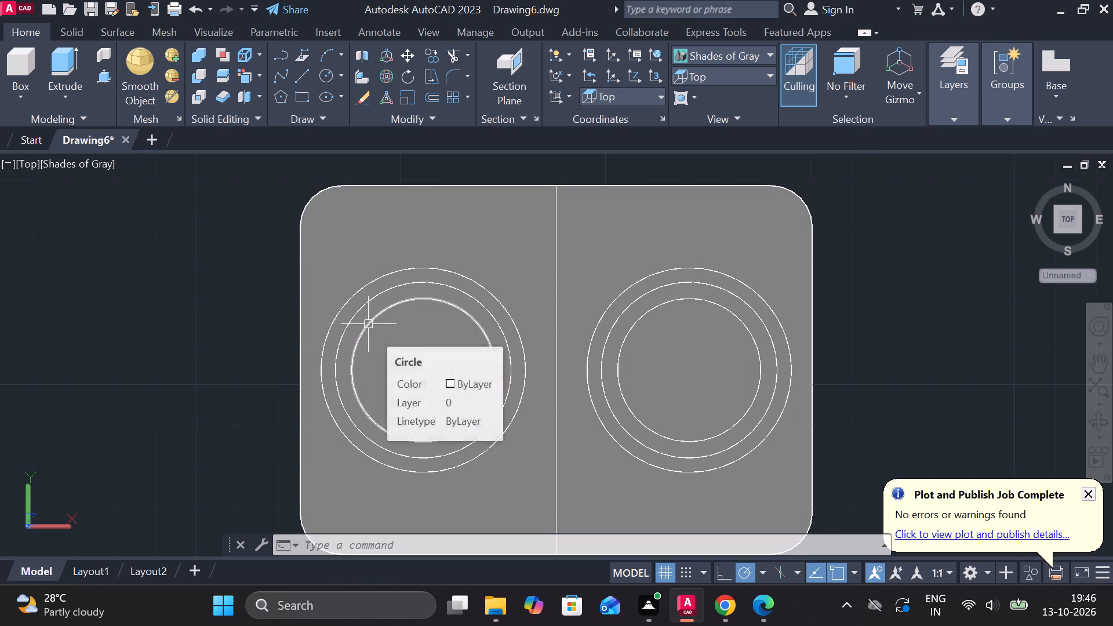
{"action": "left_click", "coordinate": [743, 72]}
{"action": "left_click", "coordinate": [682, 206]}
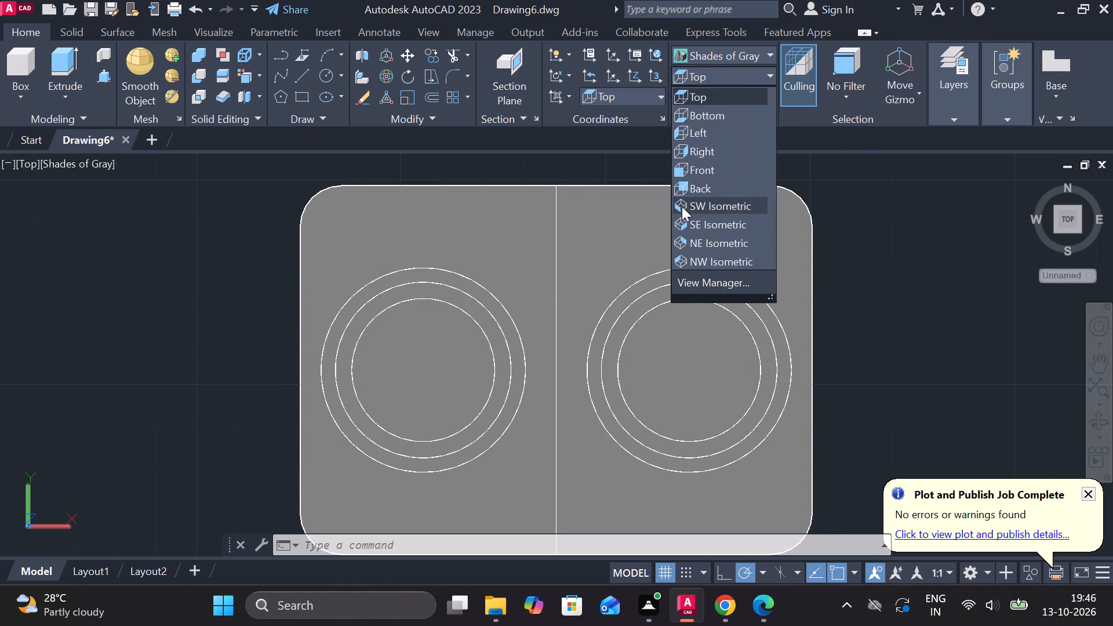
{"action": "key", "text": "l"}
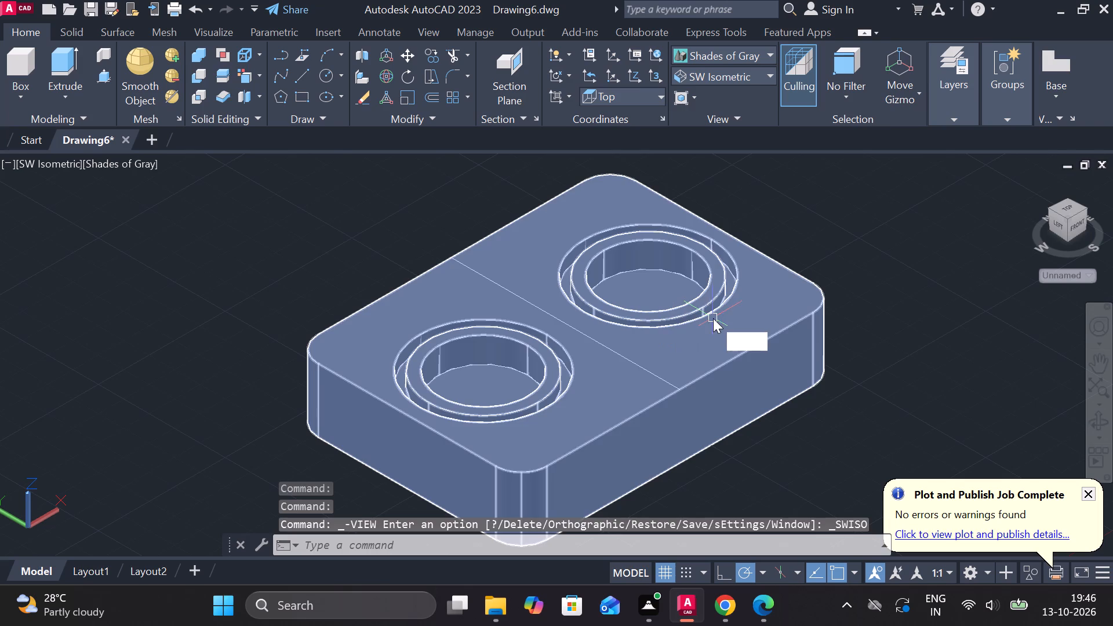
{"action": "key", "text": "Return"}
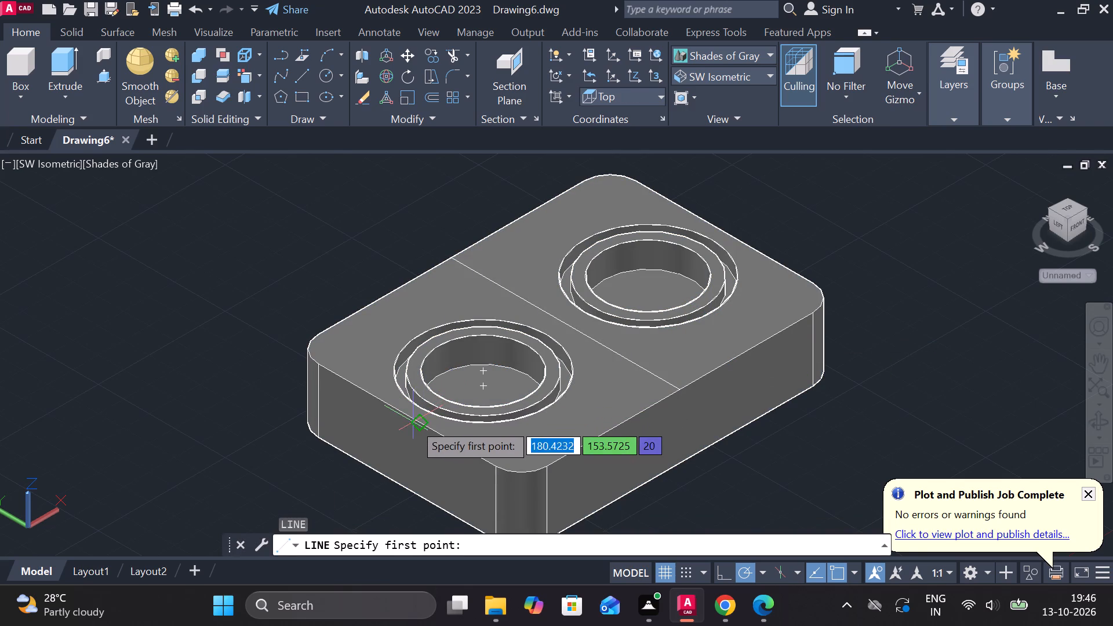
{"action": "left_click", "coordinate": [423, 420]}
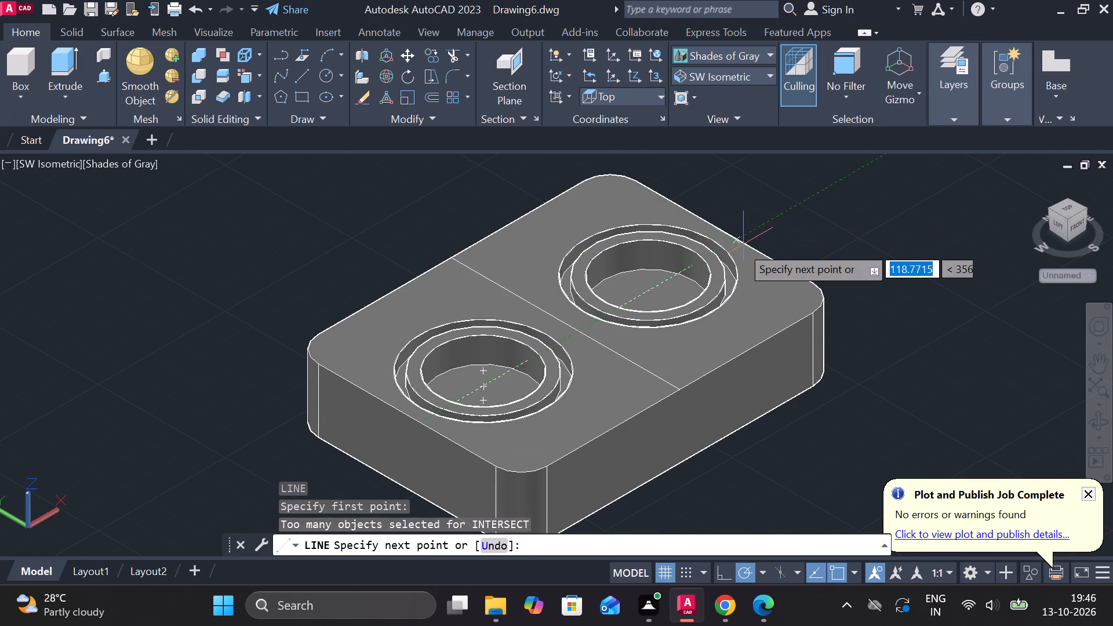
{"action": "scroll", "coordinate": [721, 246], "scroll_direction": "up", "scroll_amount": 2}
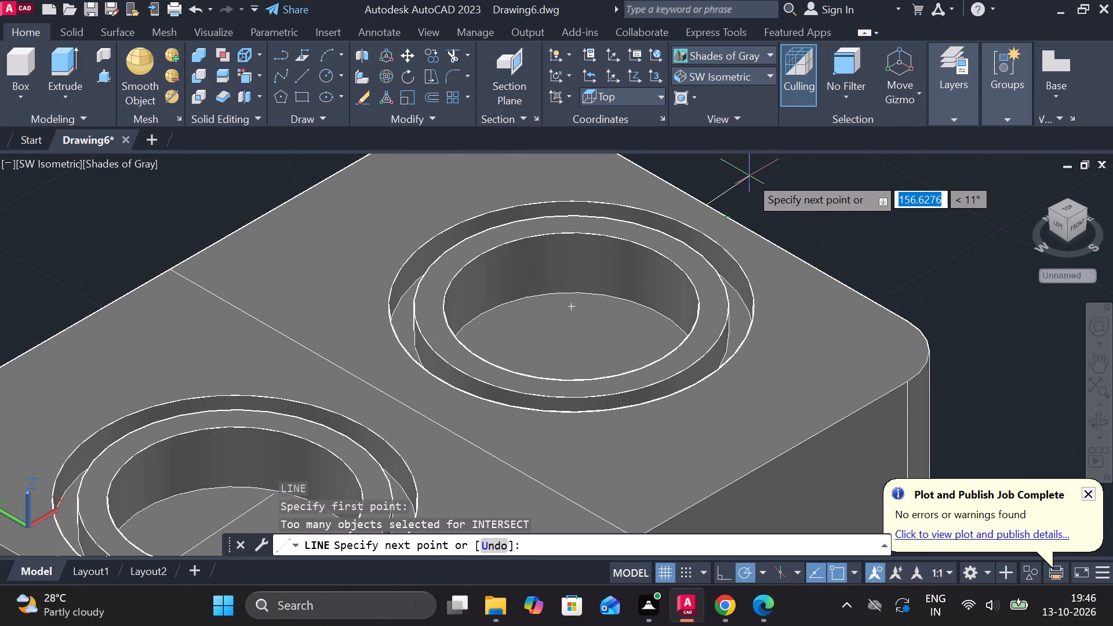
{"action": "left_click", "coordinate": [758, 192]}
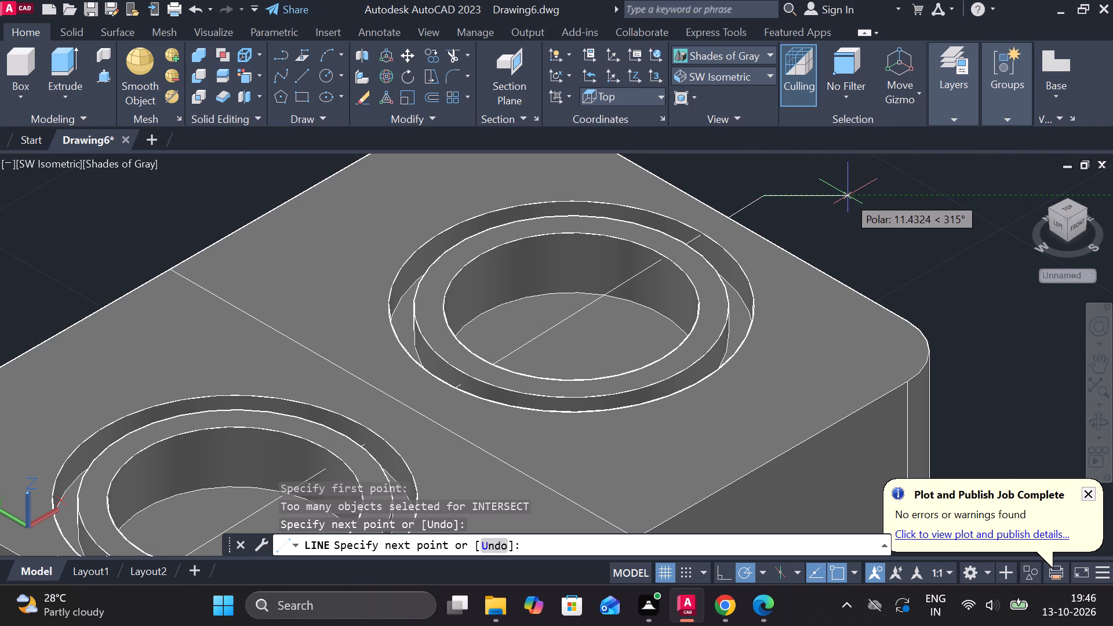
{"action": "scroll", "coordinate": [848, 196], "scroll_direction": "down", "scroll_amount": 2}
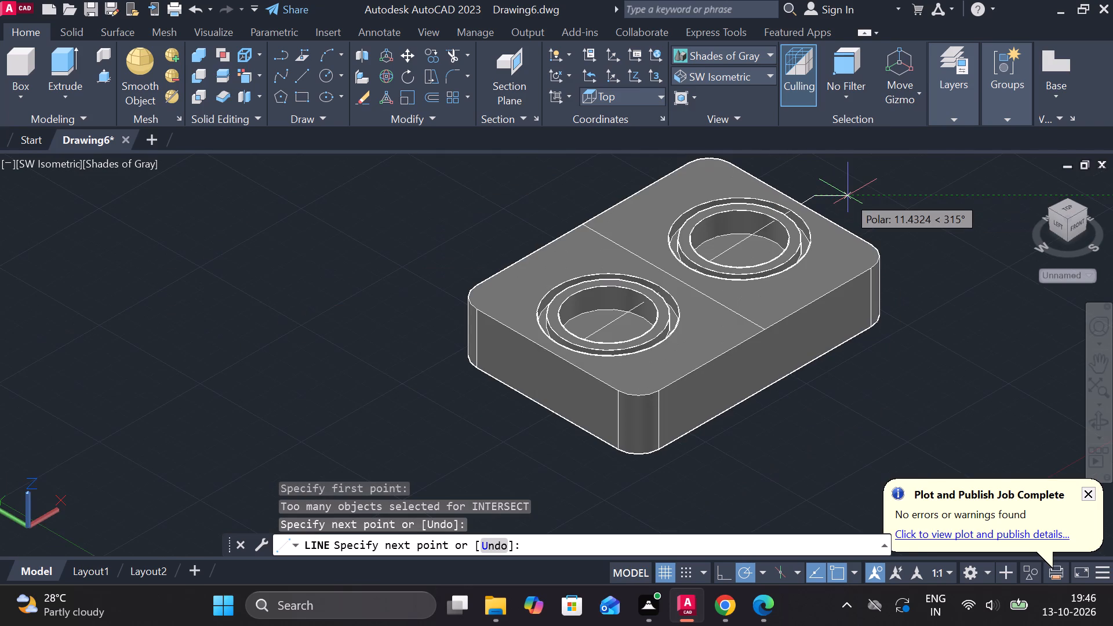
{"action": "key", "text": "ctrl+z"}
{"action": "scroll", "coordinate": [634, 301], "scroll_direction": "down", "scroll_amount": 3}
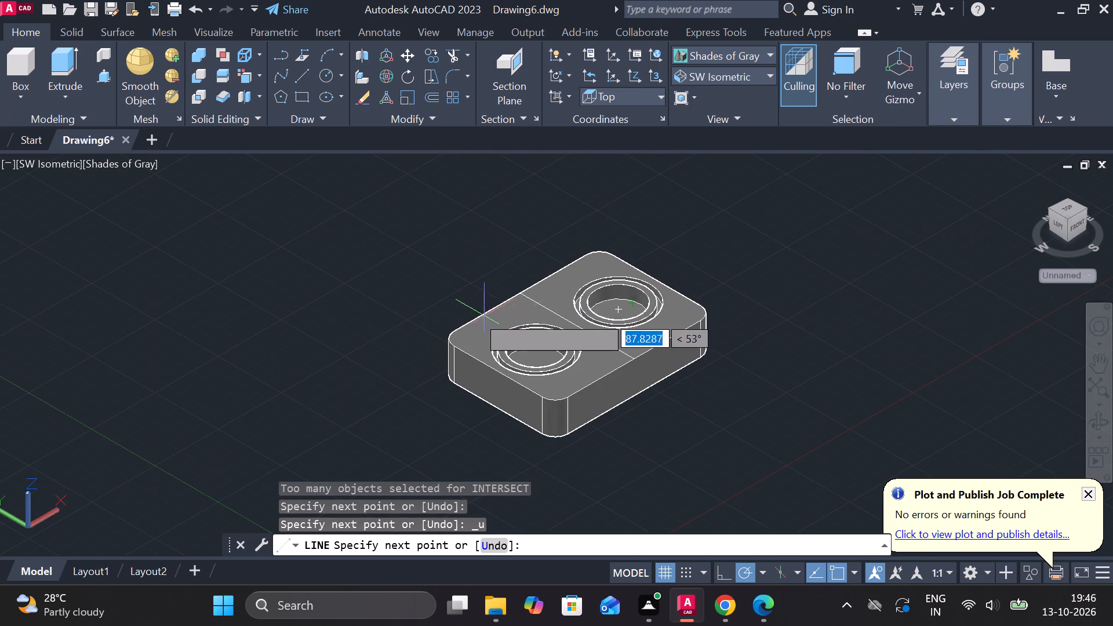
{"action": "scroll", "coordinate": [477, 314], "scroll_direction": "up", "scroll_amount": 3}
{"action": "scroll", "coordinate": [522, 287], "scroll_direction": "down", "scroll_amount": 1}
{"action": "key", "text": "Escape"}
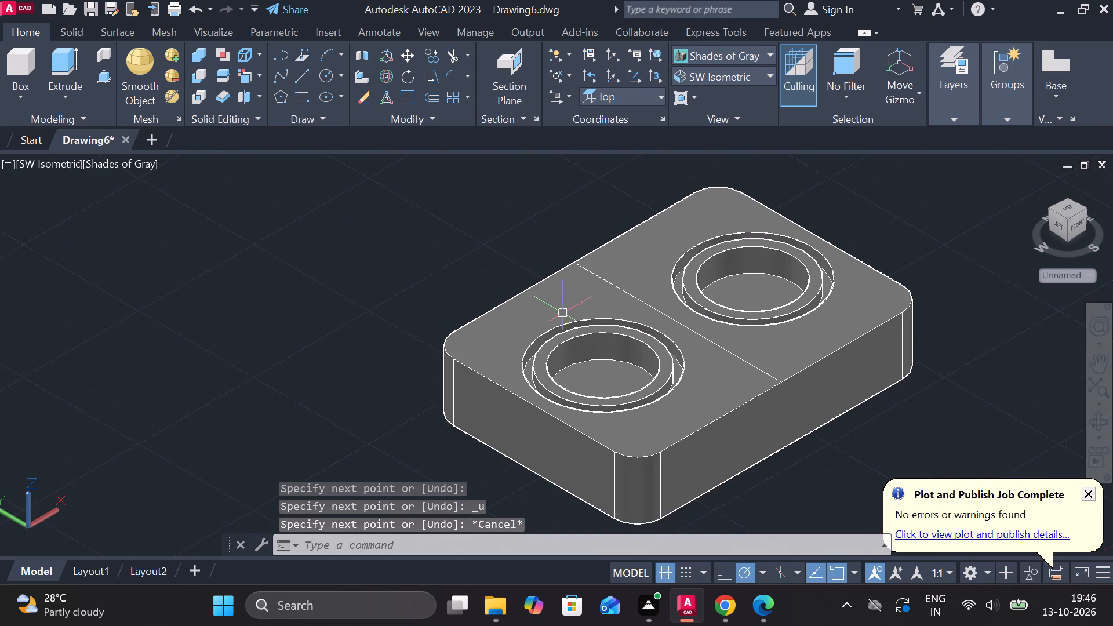
Draw a lengthwise centre line about 131 long from the nearer short edge's midpoint across both recesses and past the far edge.
{"action": "key", "text": "l"}
{"action": "key", "text": "Return"}
{"action": "scroll", "coordinate": [561, 376], "scroll_direction": "up", "scroll_amount": 3}
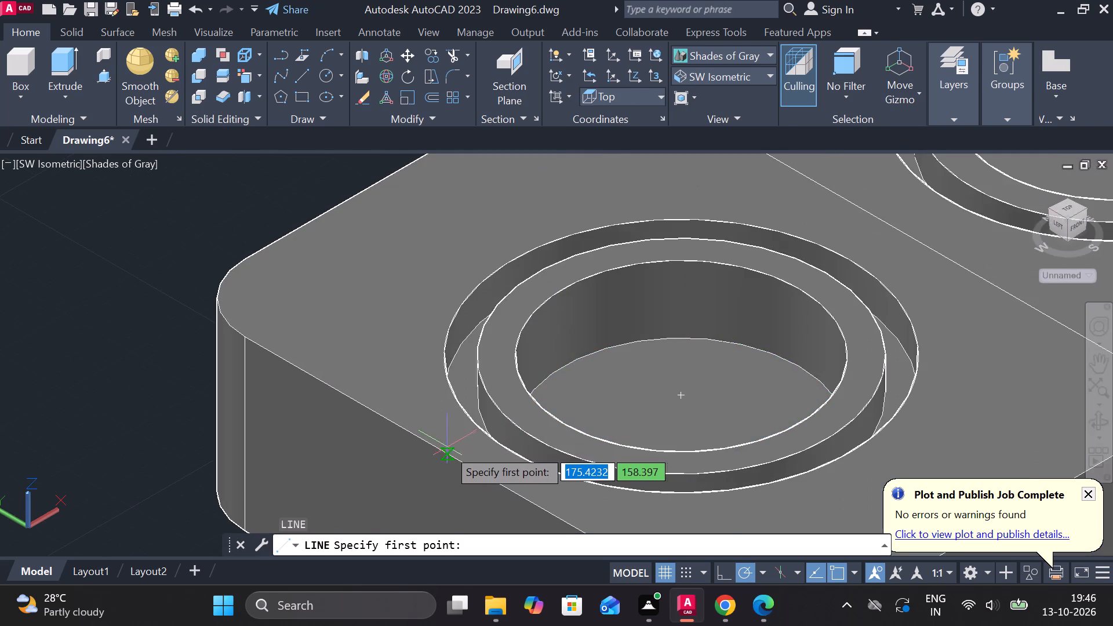
{"action": "scroll", "coordinate": [448, 449], "scroll_direction": "down", "scroll_amount": 2}
{"action": "left_click", "coordinate": [455, 460]}
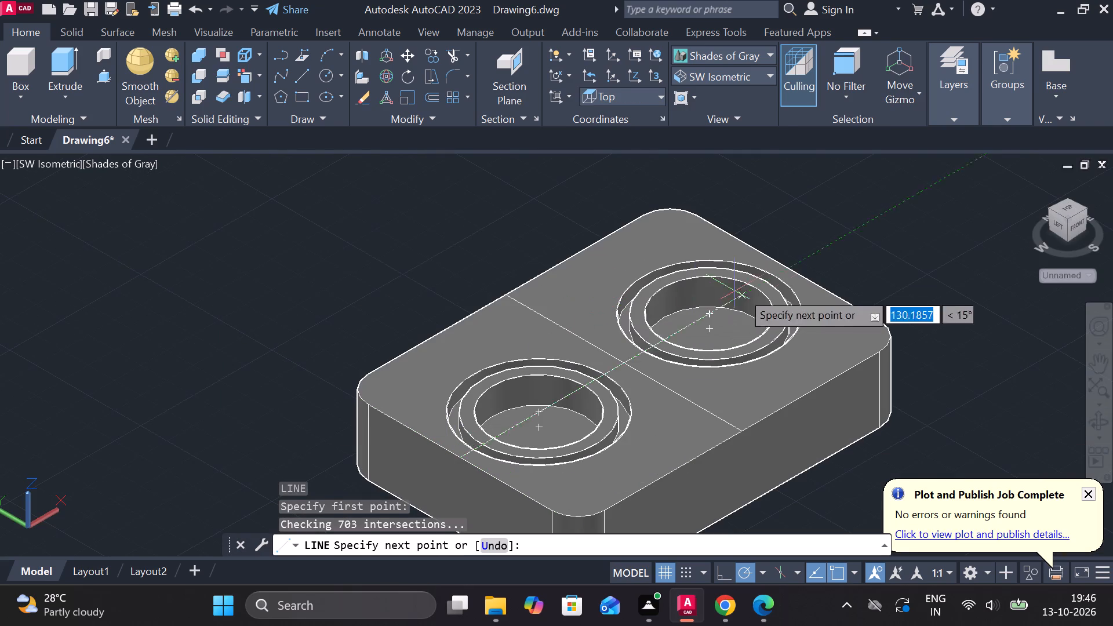
{"action": "left_click", "coordinate": [802, 258]}
{"action": "key", "text": "Escape"}
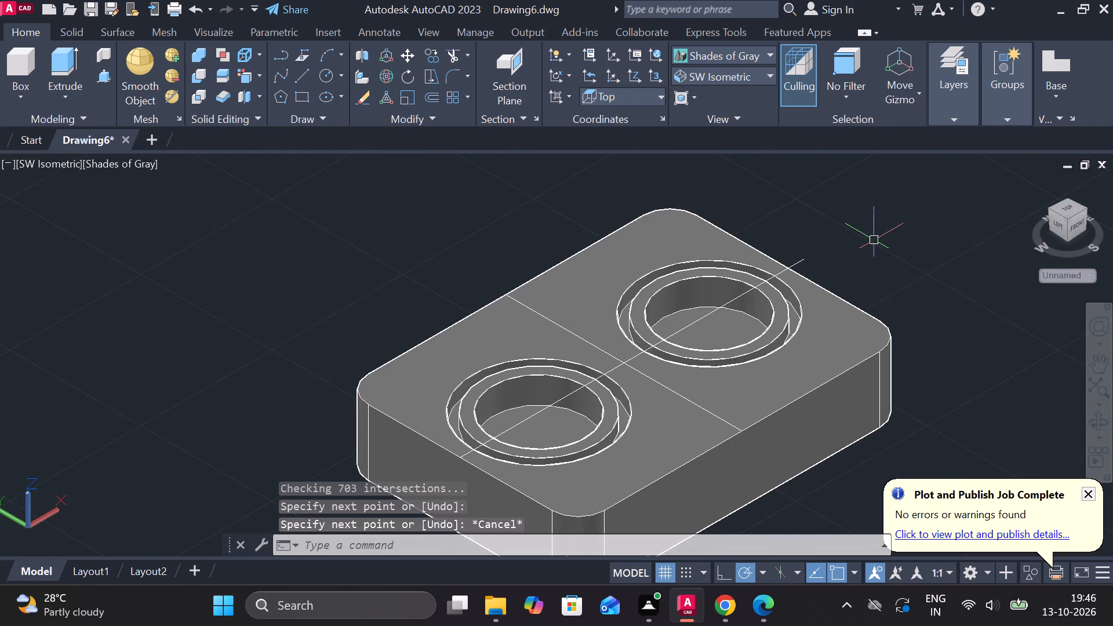
Set the visual style to 2D Wireframe.
{"action": "middle_click_drag", "start_coordinate": [500, 399], "coordinate": [562, 341]}
{"action": "scroll", "coordinate": [576, 361], "scroll_direction": "up", "scroll_amount": 2}
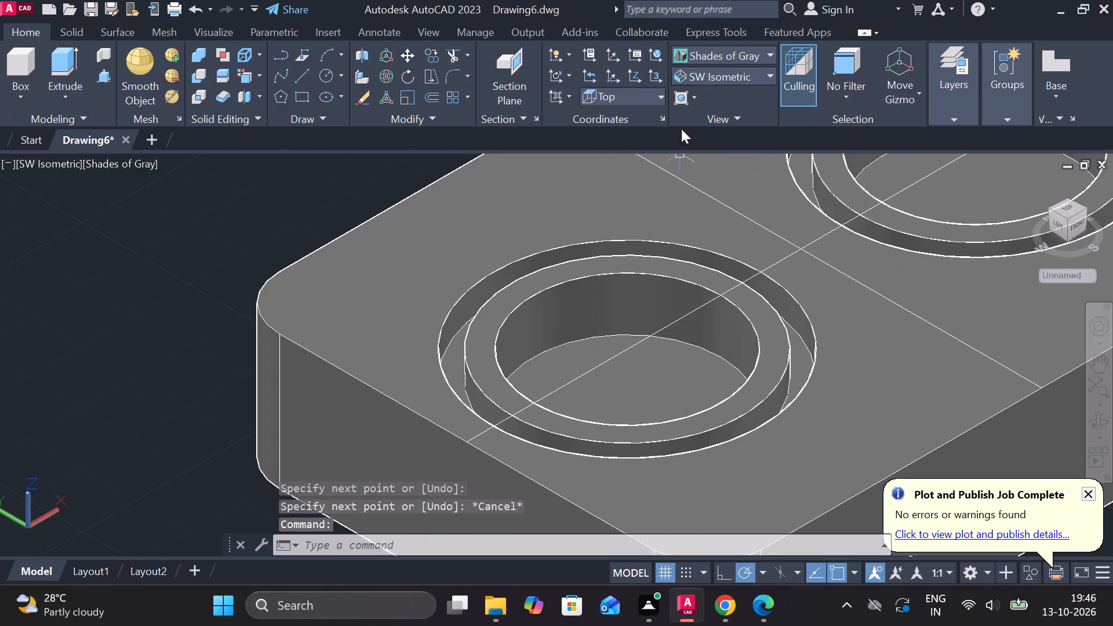
{"action": "left_click", "coordinate": [703, 59]}
{"action": "left_click", "coordinate": [720, 84]}
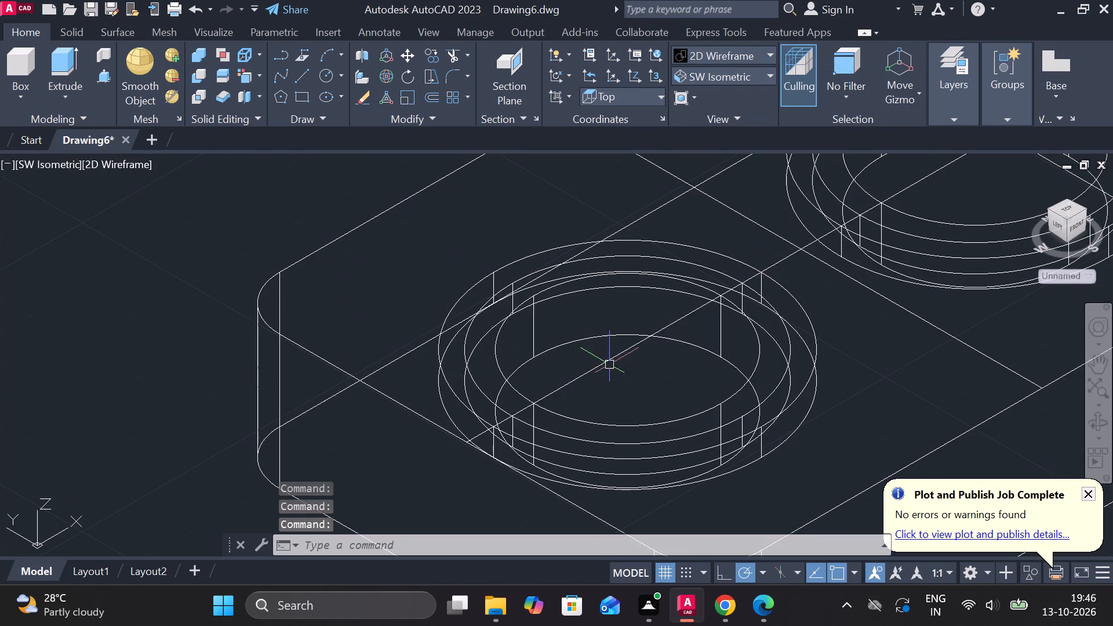
Copy the lengthwise centre line 35 to each side on the block's top face.
{"action": "left_click", "coordinate": [581, 376]}
{"action": "key", "text": "c"}
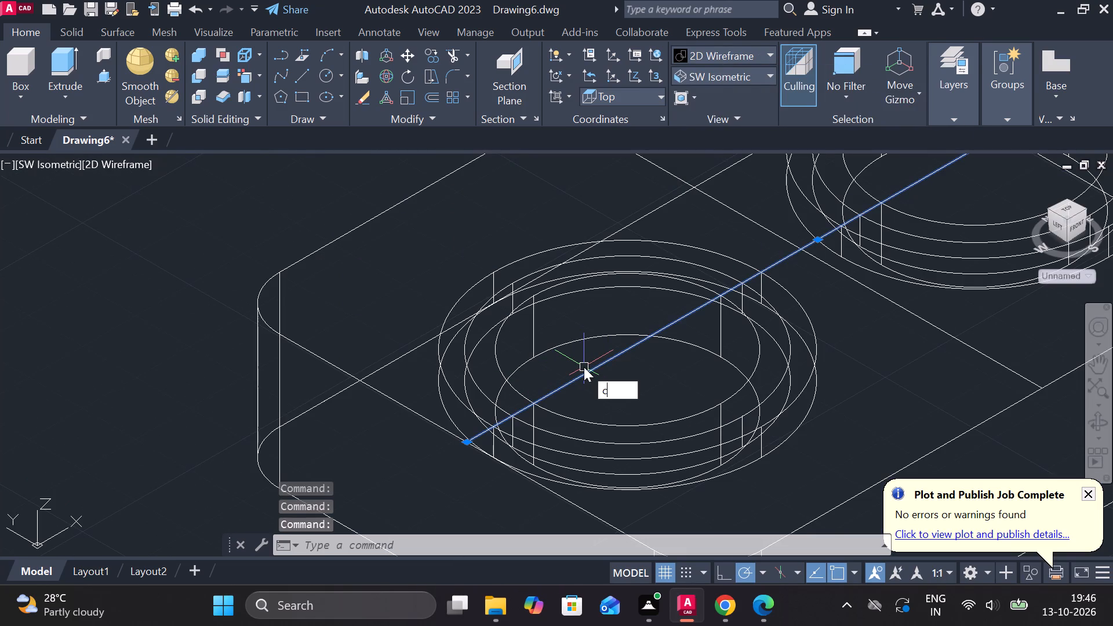
{"action": "key", "text": "o"}
{"action": "key", "text": "Return"}
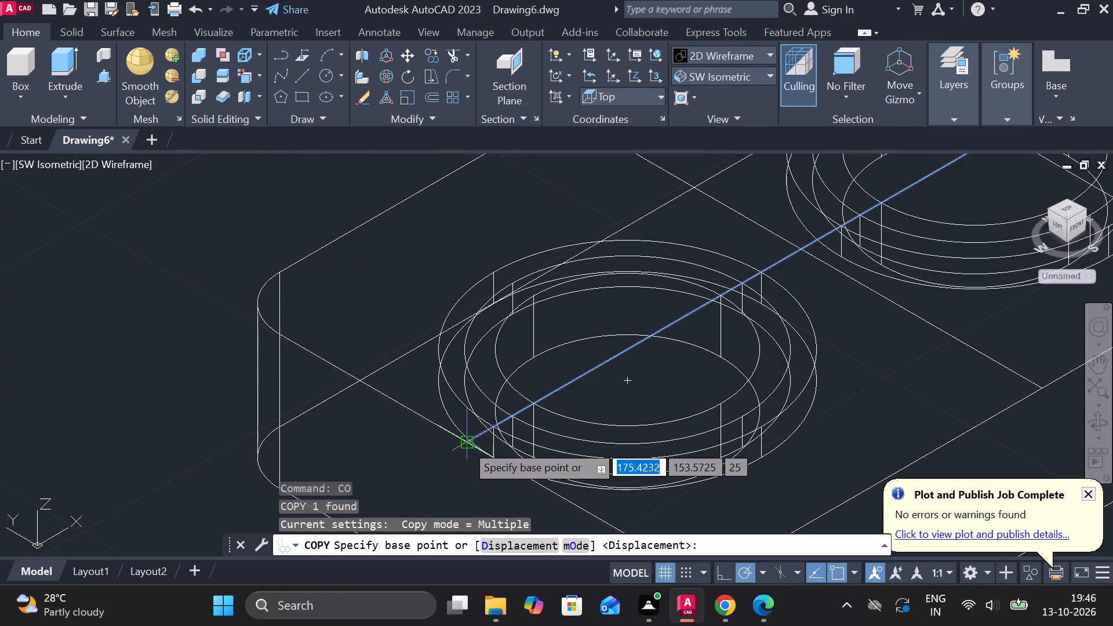
{"action": "left_click", "coordinate": [465, 444]}
{"action": "middle_click_drag", "start_coordinate": [249, 294], "coordinate": [289, 282]}
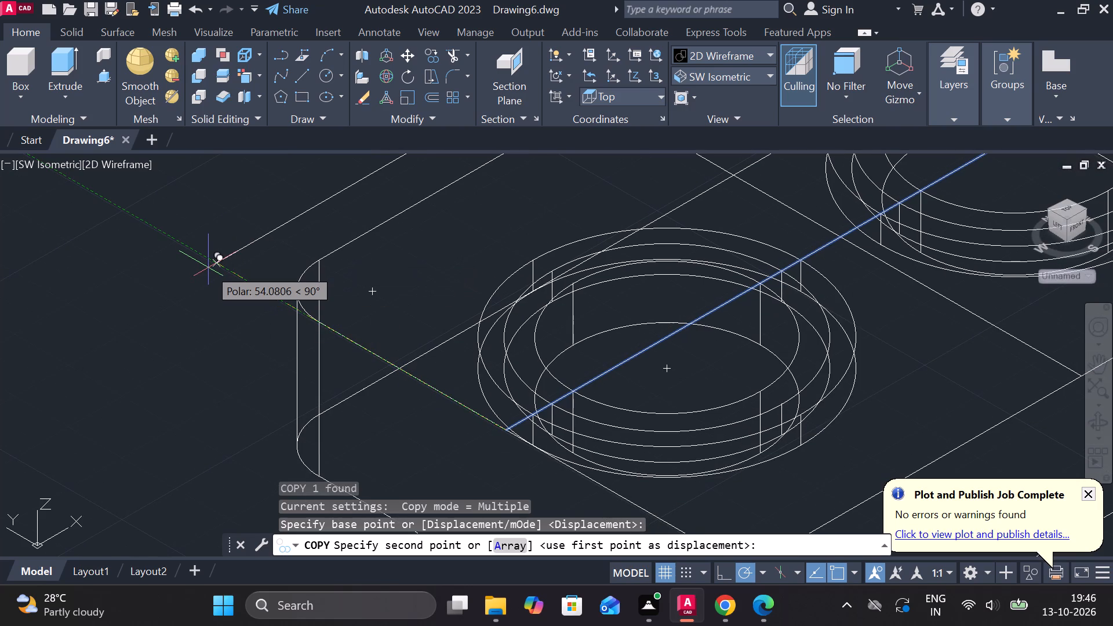
{"action": "type", "text": "35"}
{"action": "key", "text": "space"}
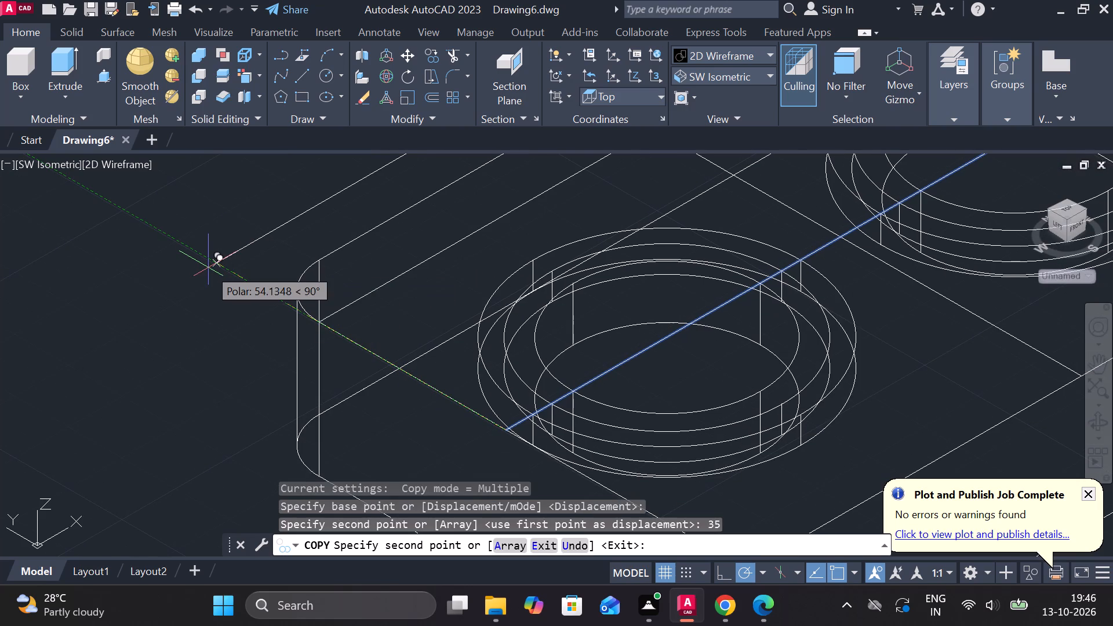
{"action": "middle_click_drag", "start_coordinate": [442, 353], "coordinate": [348, 220]}
{"action": "scroll", "coordinate": [411, 258], "scroll_direction": "down", "scroll_amount": 1}
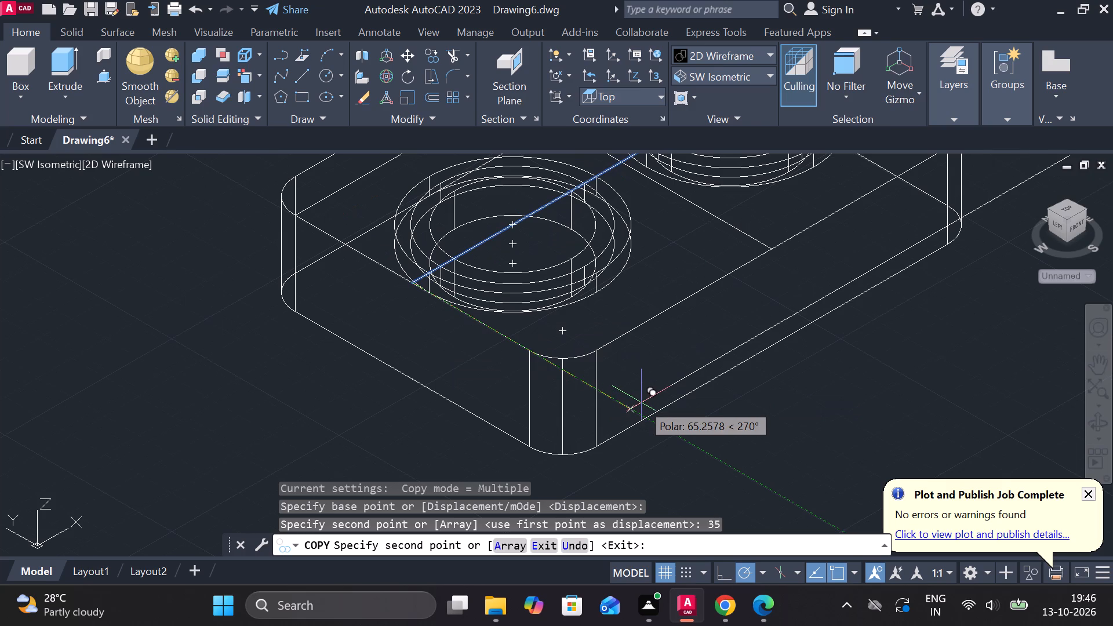
{"action": "type", "text": "35"}
{"action": "key", "text": "space"}
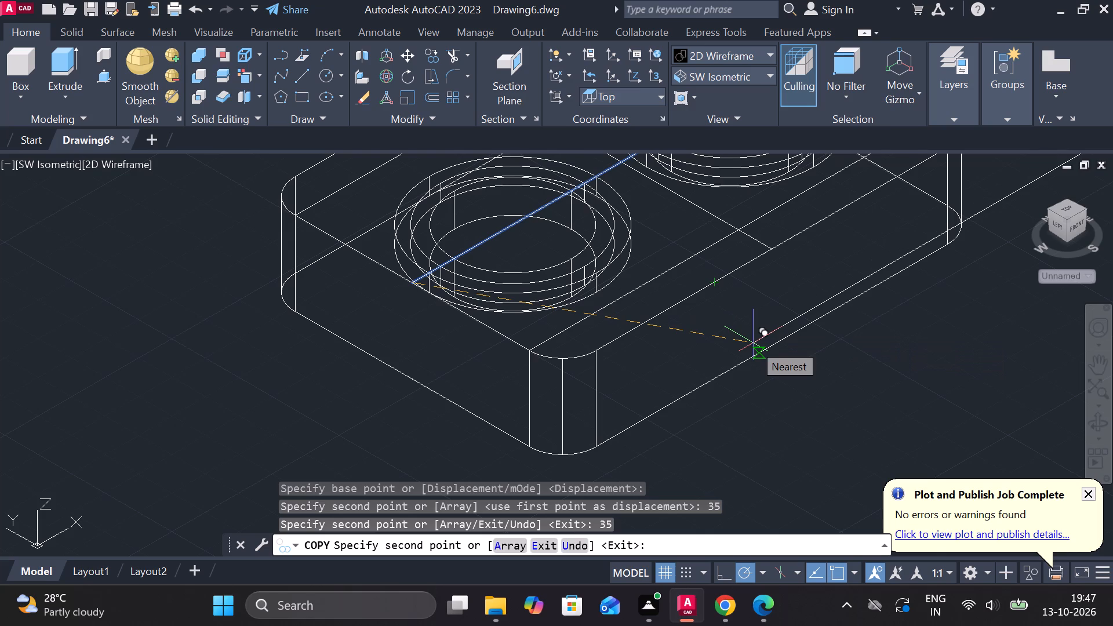
{"action": "key", "text": "Escape"}
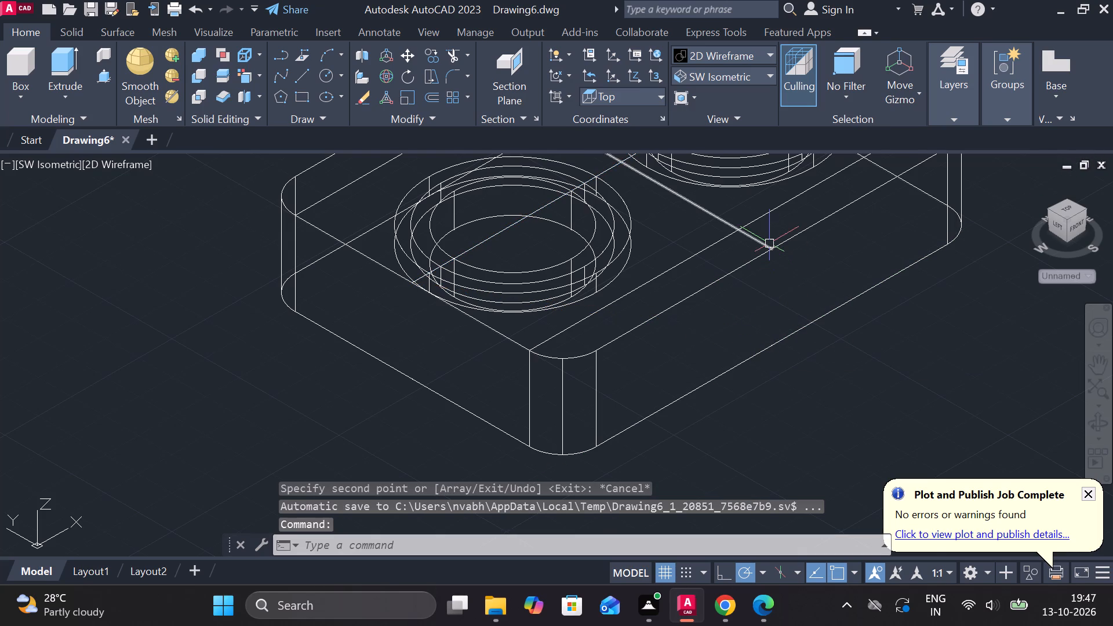
Copy the crosswise centre line toward the nearer short edge at distances 16.5 and 50, undoing a first copy at 33.
{"action": "left_click", "coordinate": [768, 243]}
{"action": "type", "text": "co"}
{"action": "key", "text": "Return"}
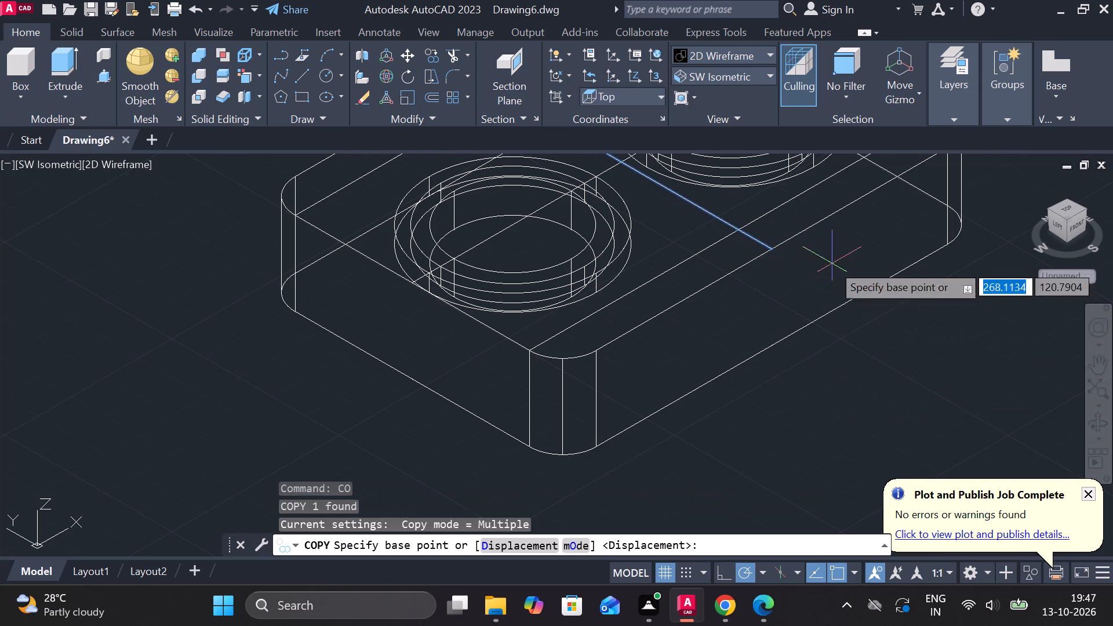
{"action": "left_click", "coordinate": [762, 247]}
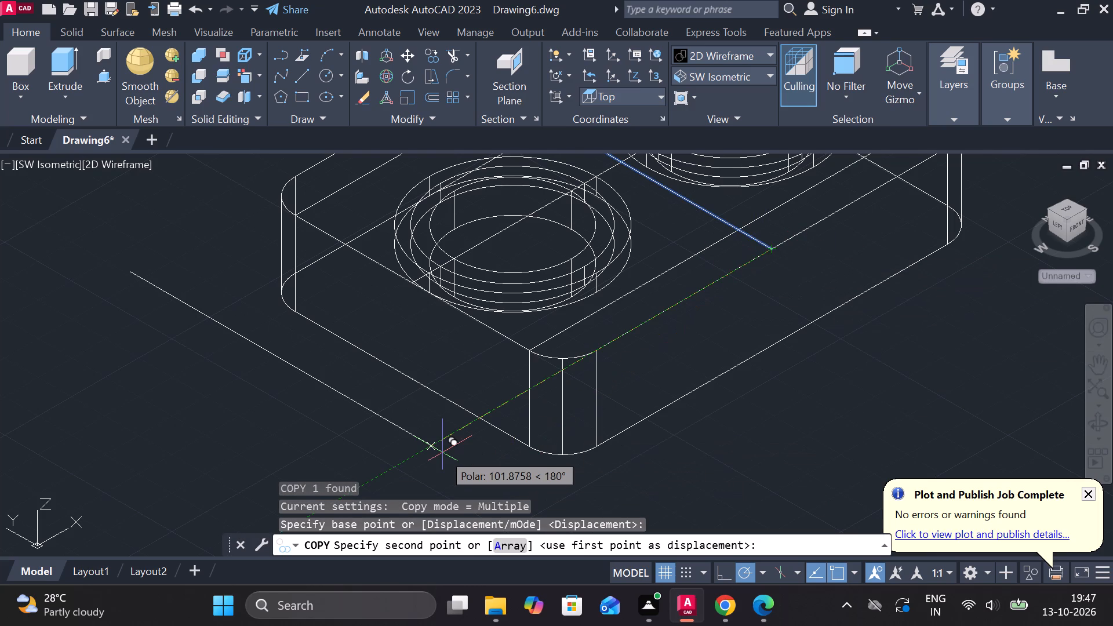
{"action": "type", "text": "33"}
{"action": "key", "text": "space"}
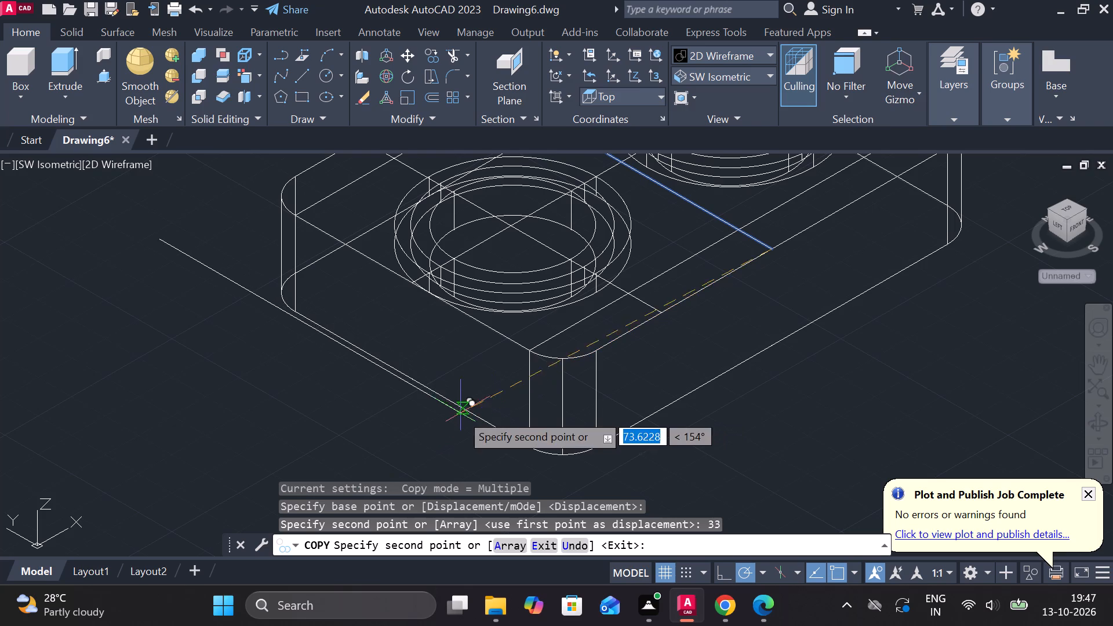
{"action": "scroll", "coordinate": [696, 346], "scroll_direction": "up", "scroll_amount": 1}
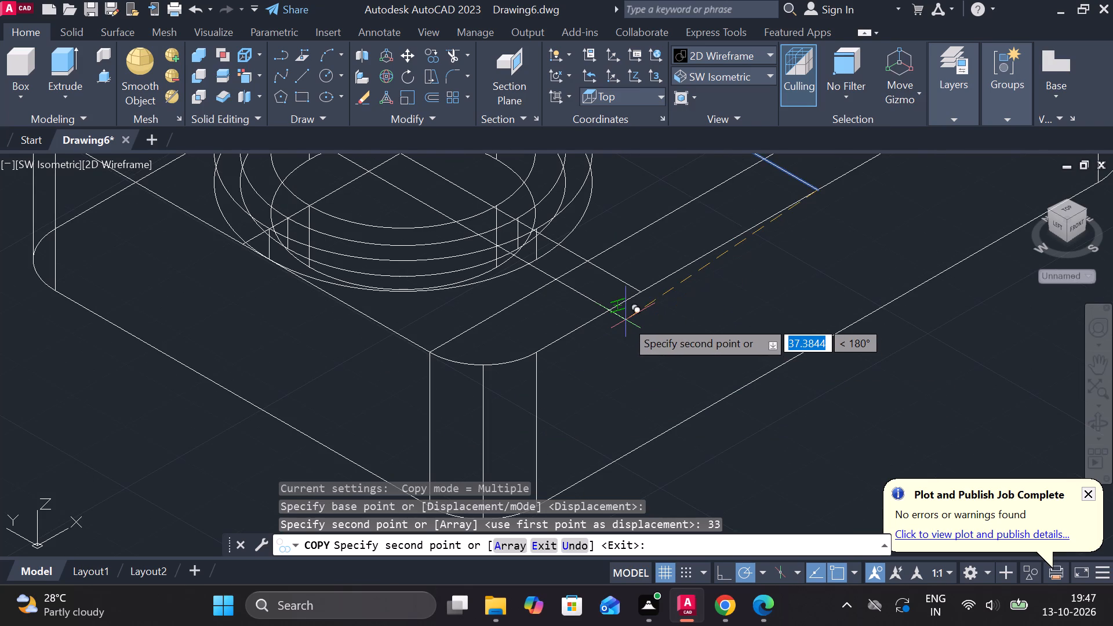
{"action": "scroll", "coordinate": [625, 320], "scroll_direction": "down", "scroll_amount": 2}
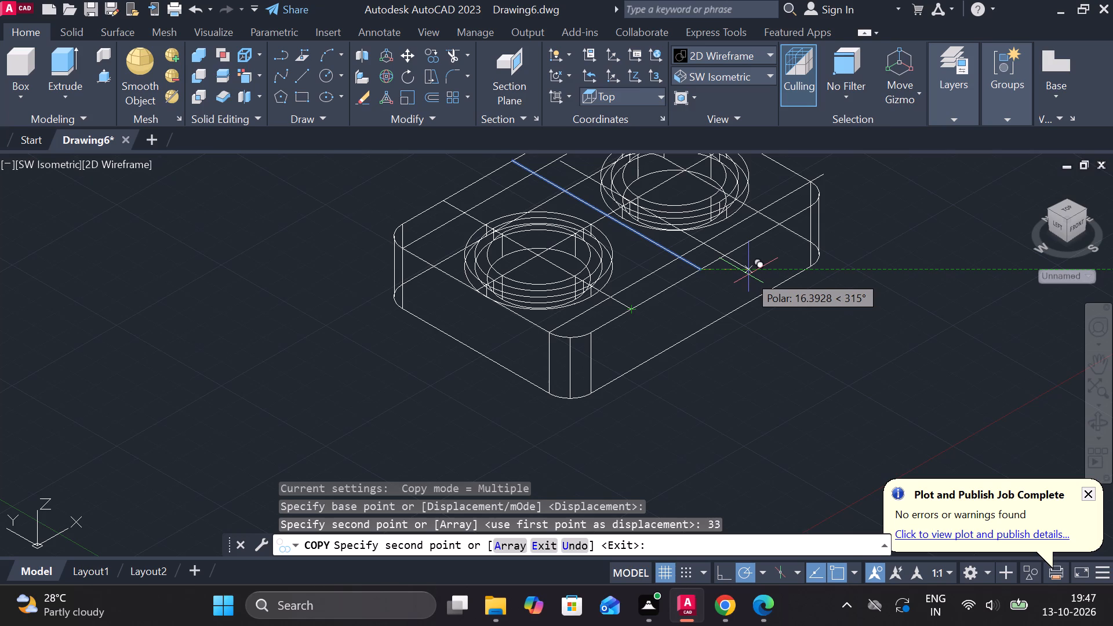
{"action": "key", "text": "ctrl+z"}
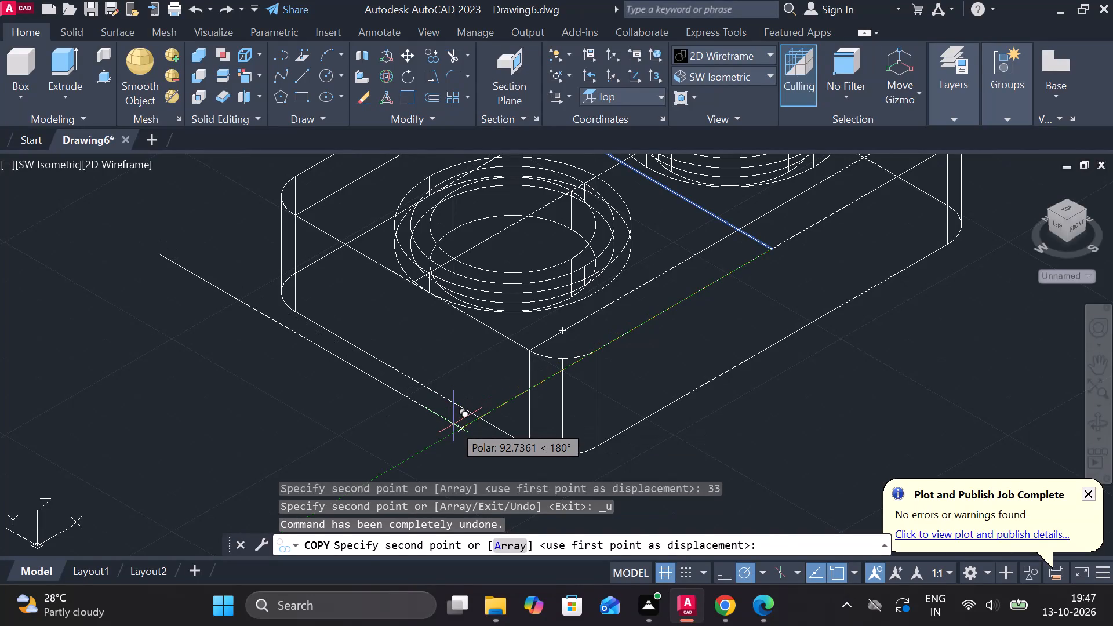
{"action": "key", "text": "1"}
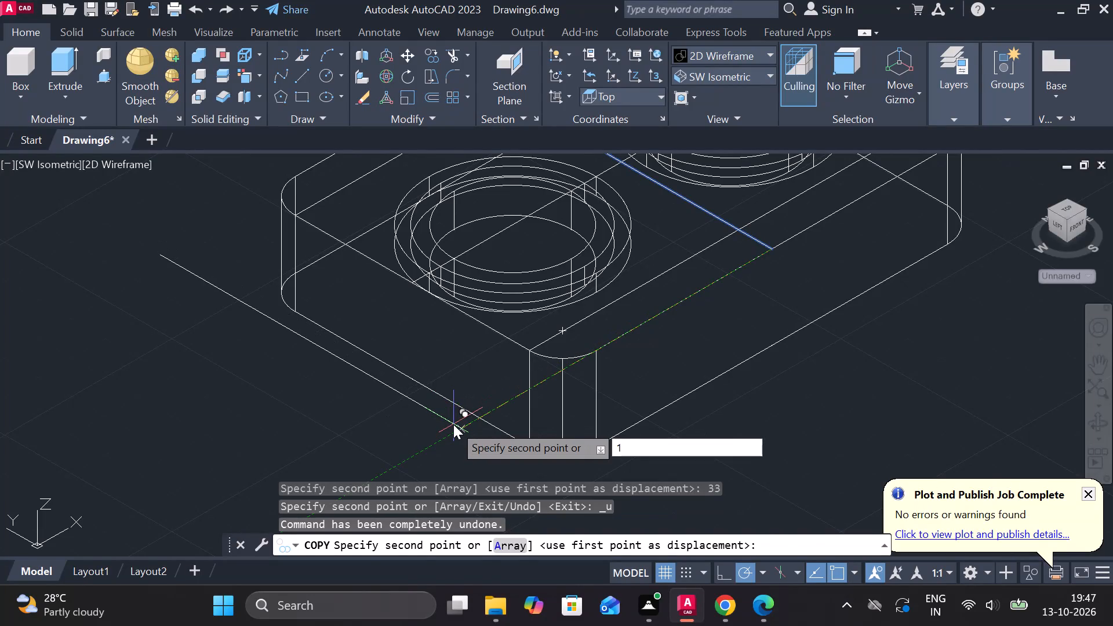
{"action": "type", "text": "6.5"}
{"action": "key", "text": "space"}
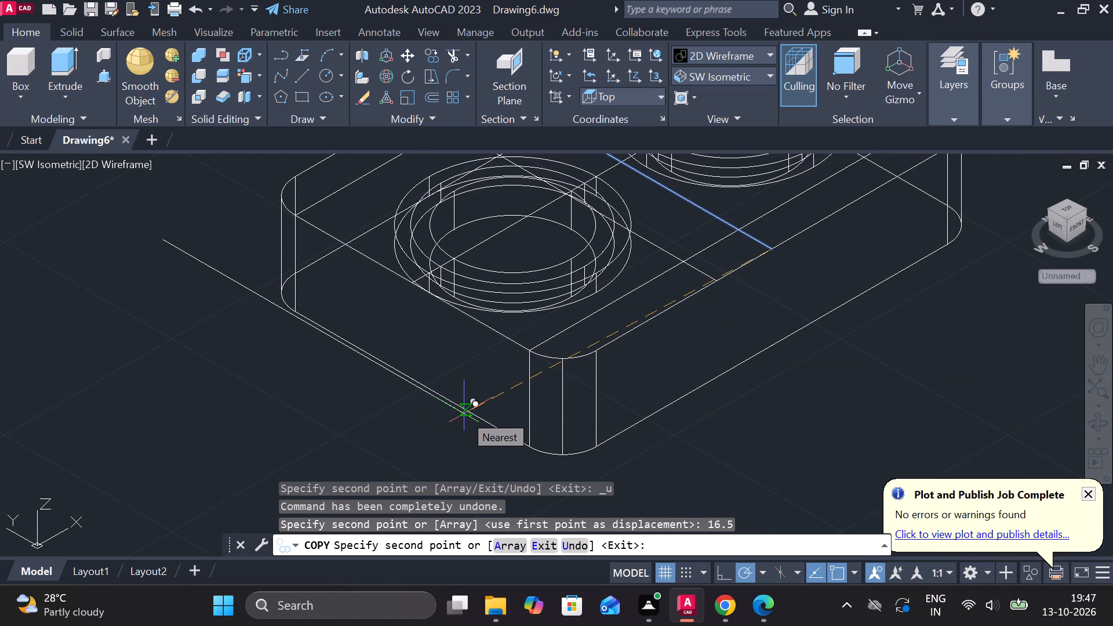
{"action": "type", "text": "50"}
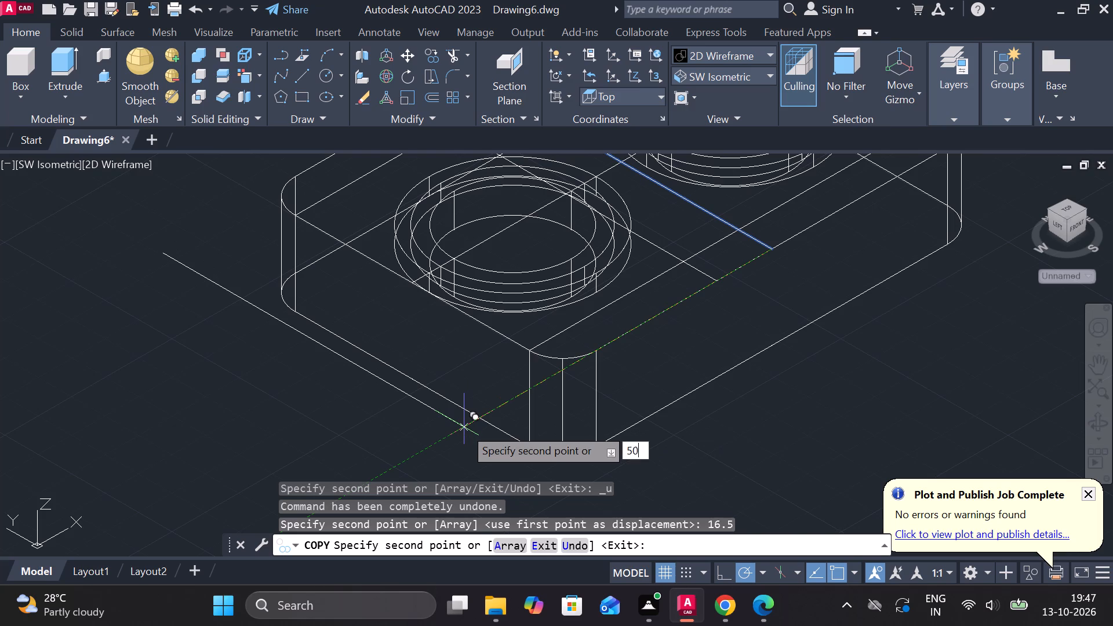
{"action": "key", "text": "Return"}
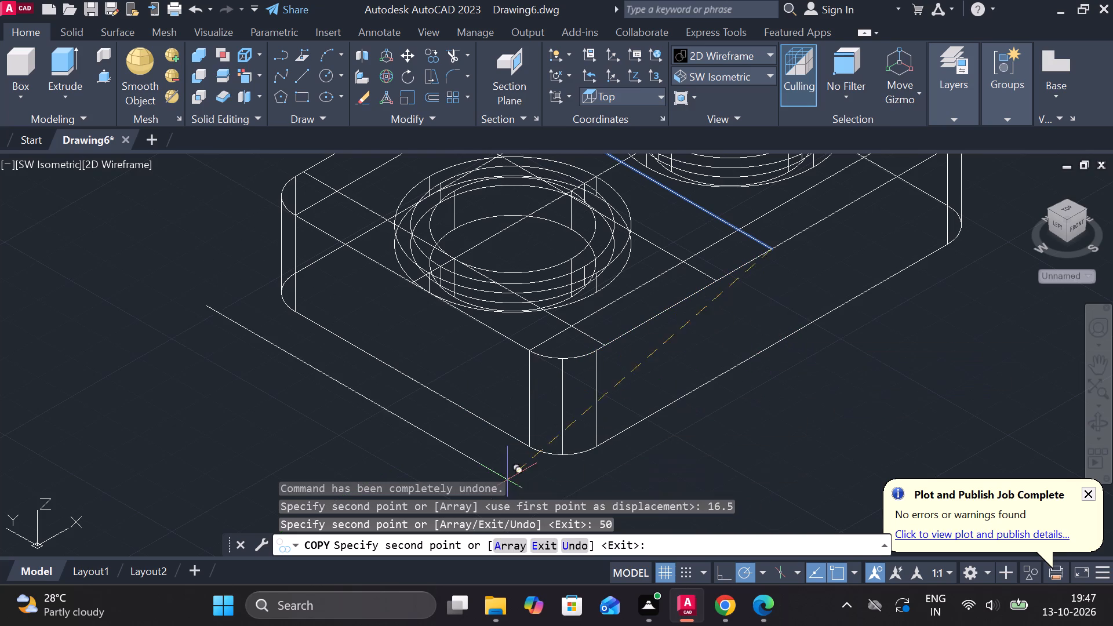
Copy the same crosswise centre line toward the far short edge at distances 16.6 and 50, and finish copying.
{"action": "middle_click_drag", "start_coordinate": [833, 308], "coordinate": [326, 436]}
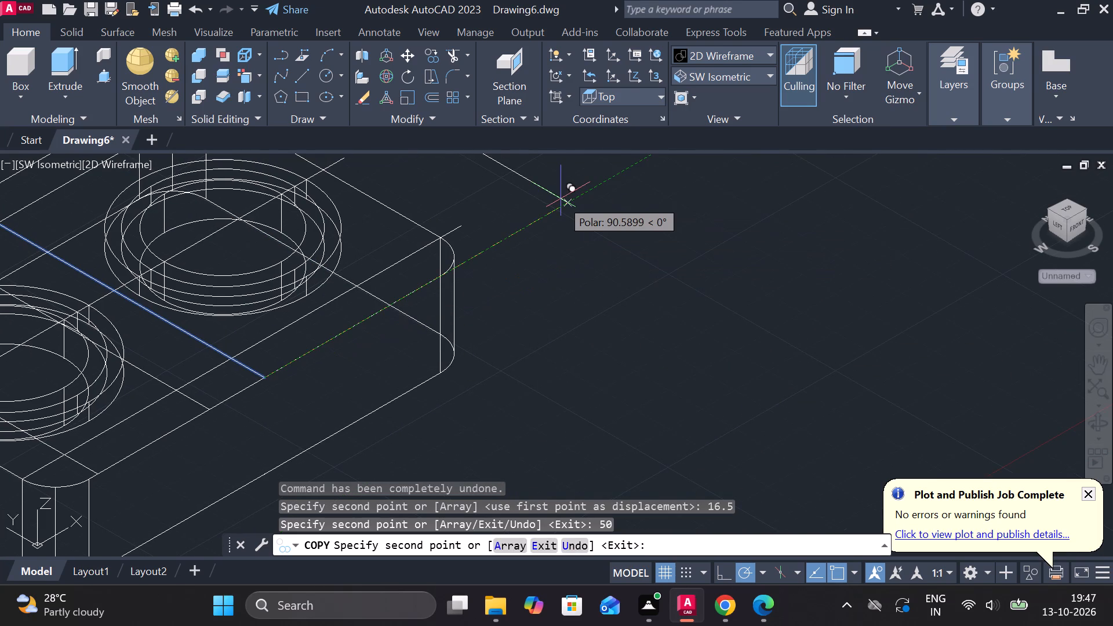
{"action": "key", "text": "1"}
{"action": "type", "text": "6.6"}
{"action": "key", "text": "Return"}
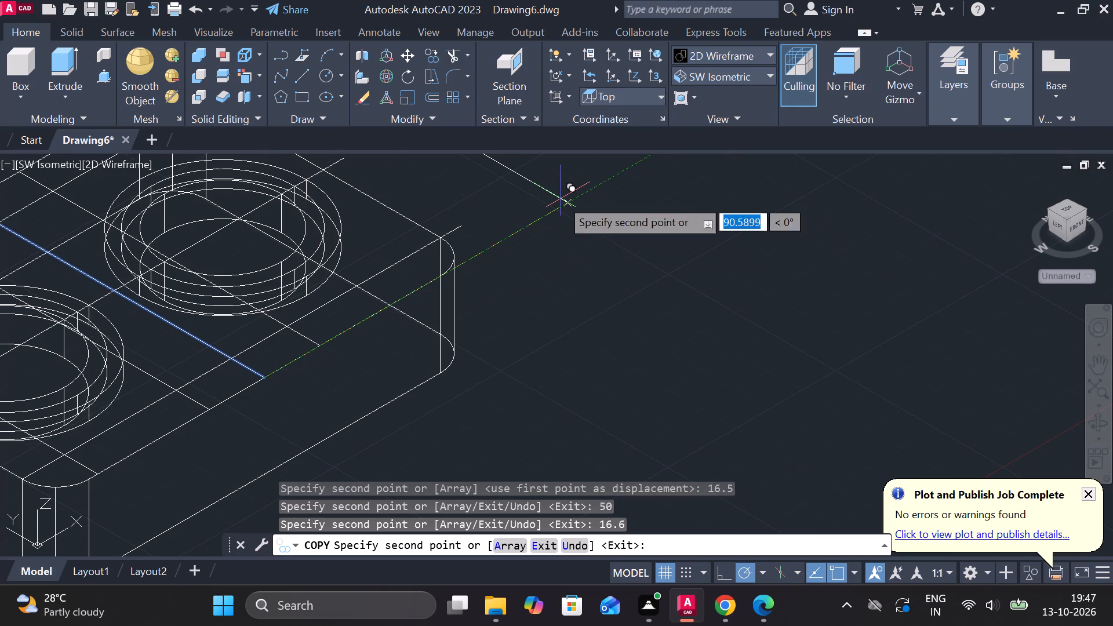
{"action": "type", "text": "50"}
{"action": "key", "text": "Return"}
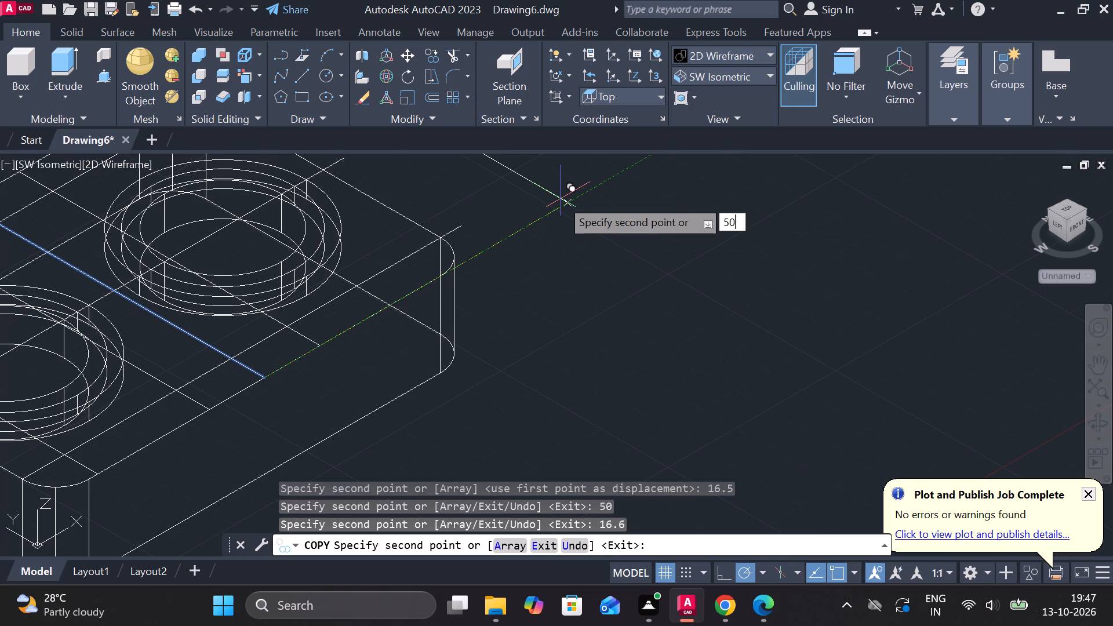
{"action": "key", "text": "Escape"}
{"action": "scroll", "coordinate": [573, 255], "scroll_direction": "down", "scroll_amount": 2}
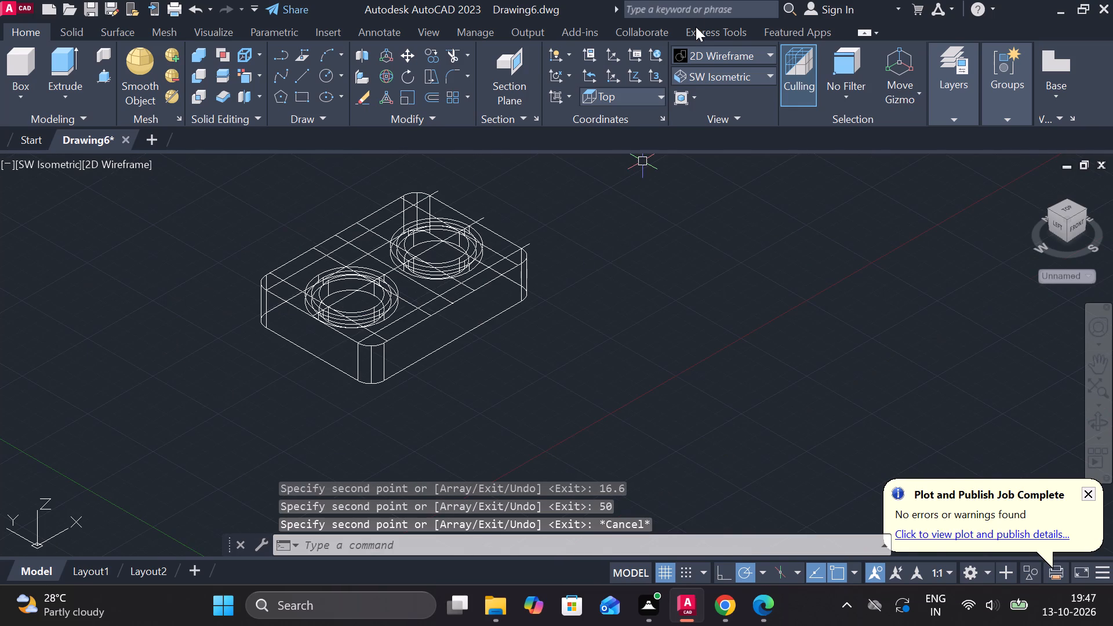
Set the visual style to Shades of Gray.
{"action": "left_click", "coordinate": [720, 55]}
{"action": "left_click", "coordinate": [833, 138]}
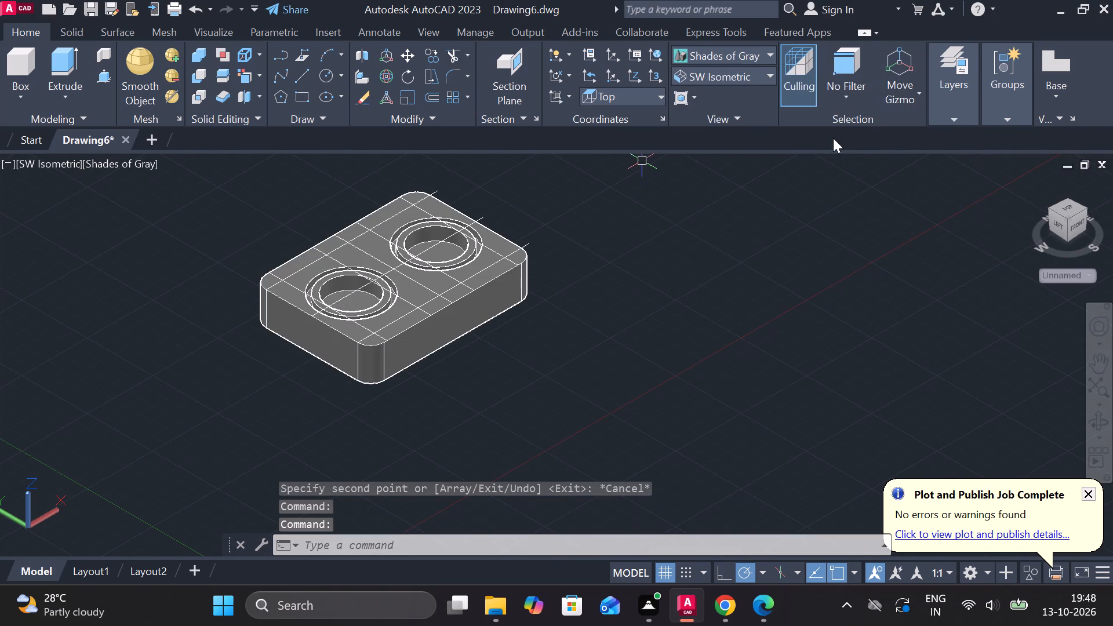
Draw a 9-diameter circle on the top face, centred on the outermost guide-line intersection at the back corner of the nearer short edge.
{"action": "scroll", "coordinate": [374, 278], "scroll_direction": "up", "scroll_amount": 3}
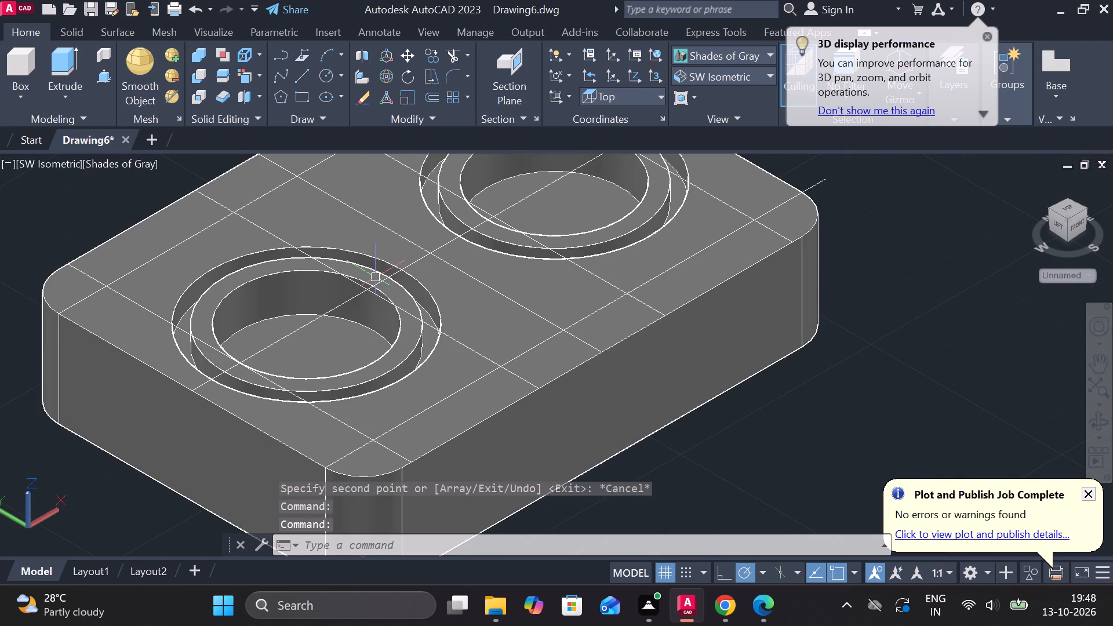
{"action": "middle_click_drag", "start_coordinate": [398, 278], "coordinate": [632, 245]}
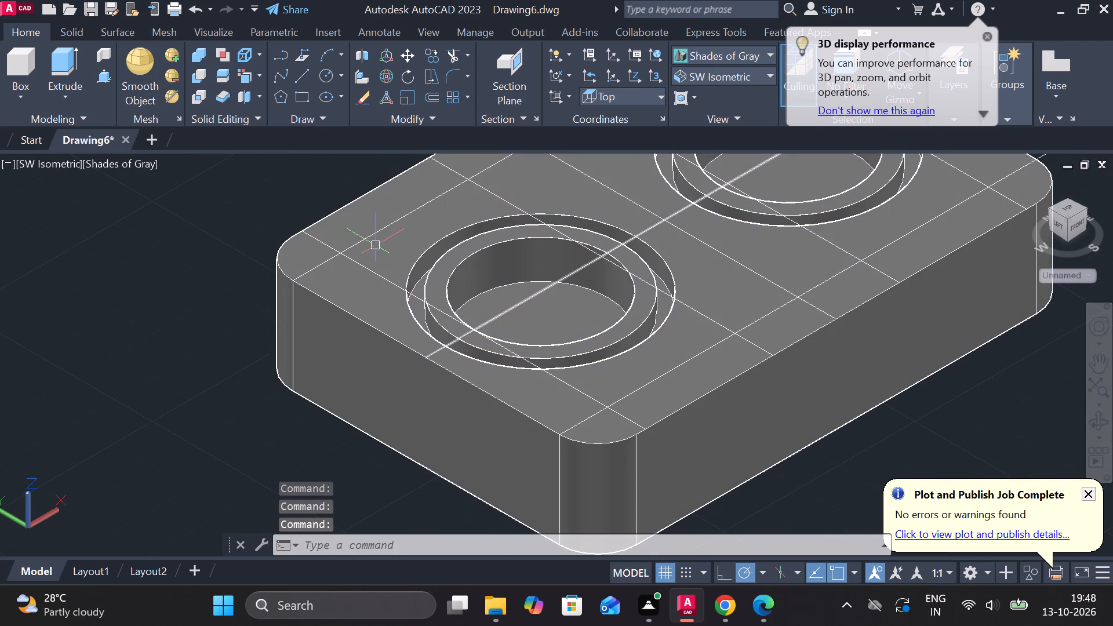
{"action": "left_click", "coordinate": [325, 77]}
{"action": "scroll", "coordinate": [391, 274], "scroll_direction": "up", "scroll_amount": 1}
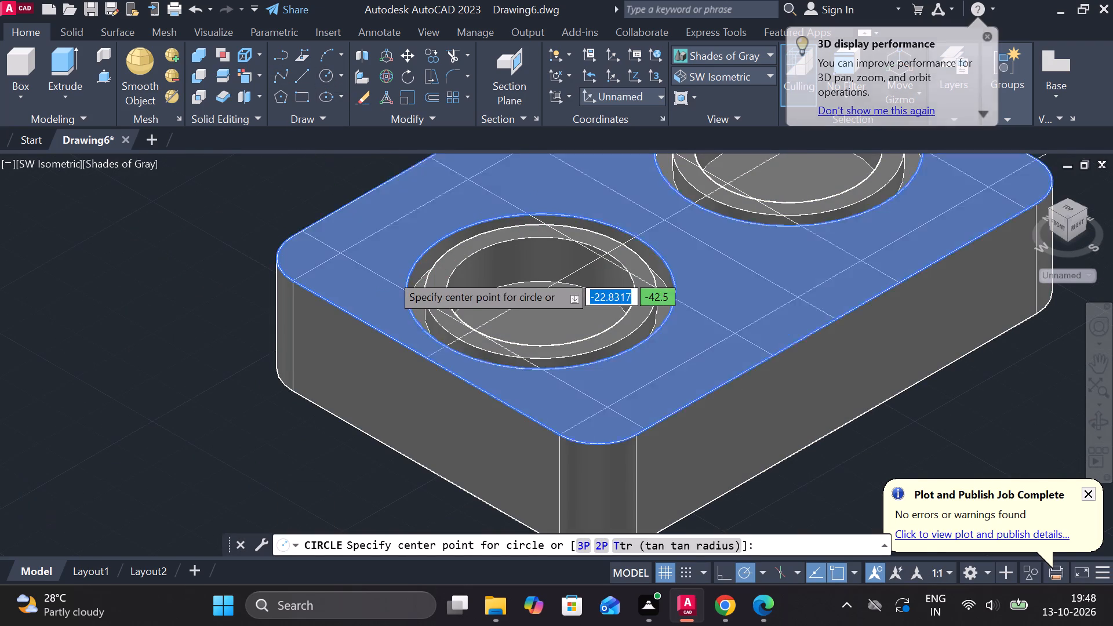
{"action": "middle_click_drag", "start_coordinate": [377, 263], "coordinate": [470, 308]}
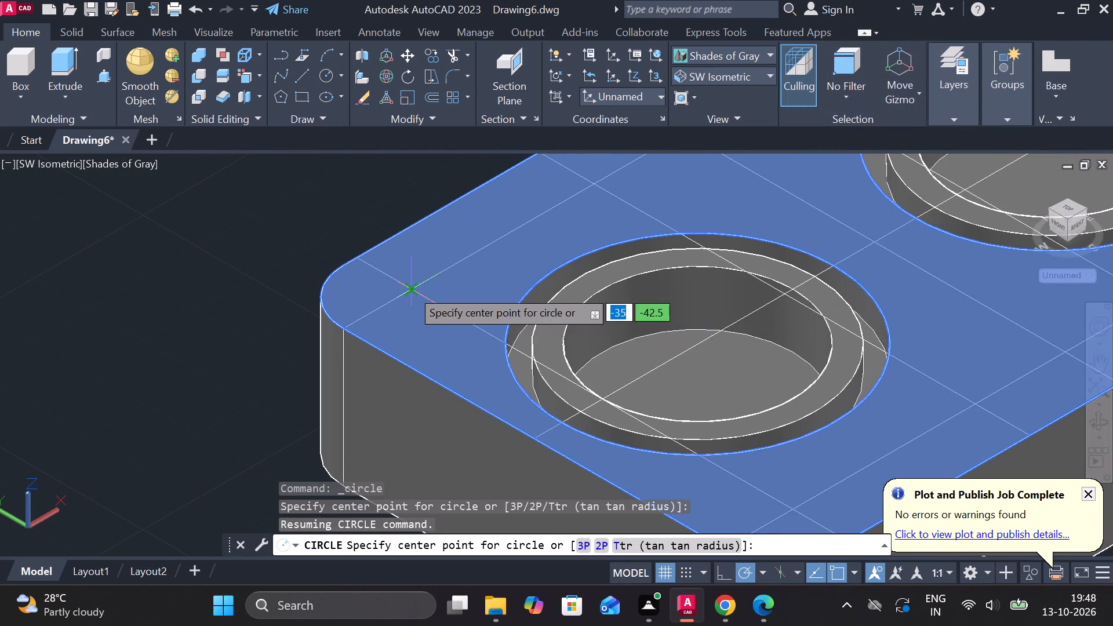
{"action": "scroll", "coordinate": [411, 289], "scroll_direction": "up", "scroll_amount": 2}
{"action": "left_click", "coordinate": [413, 287]}
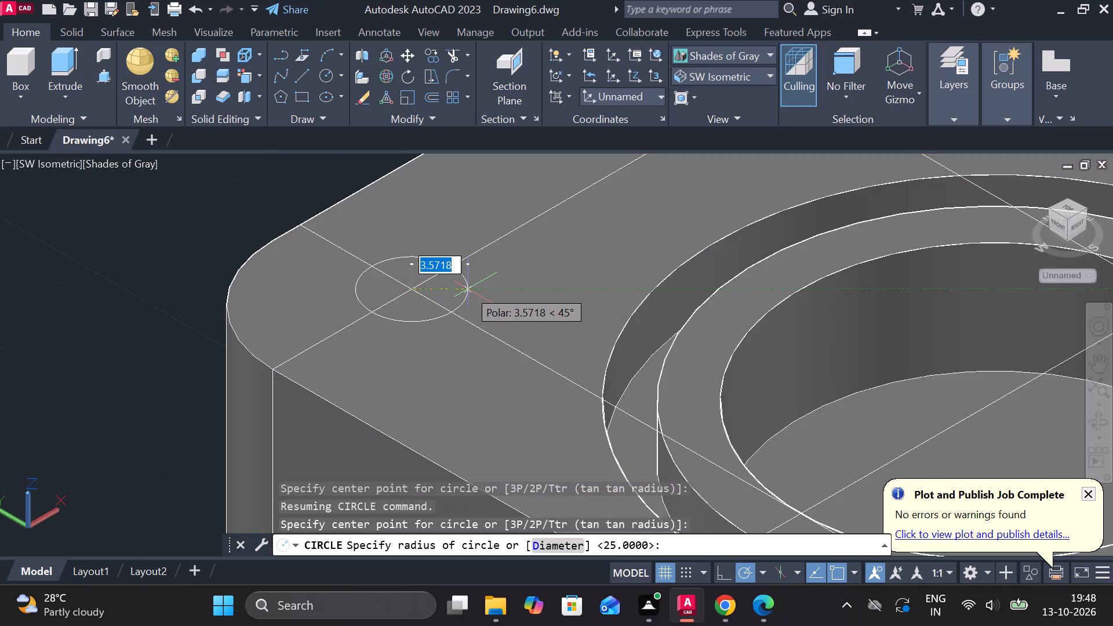
{"action": "type", "text": "d"}
{"action": "key", "text": "space"}
{"action": "key", "text": "9"}
{"action": "key", "text": "Return"}
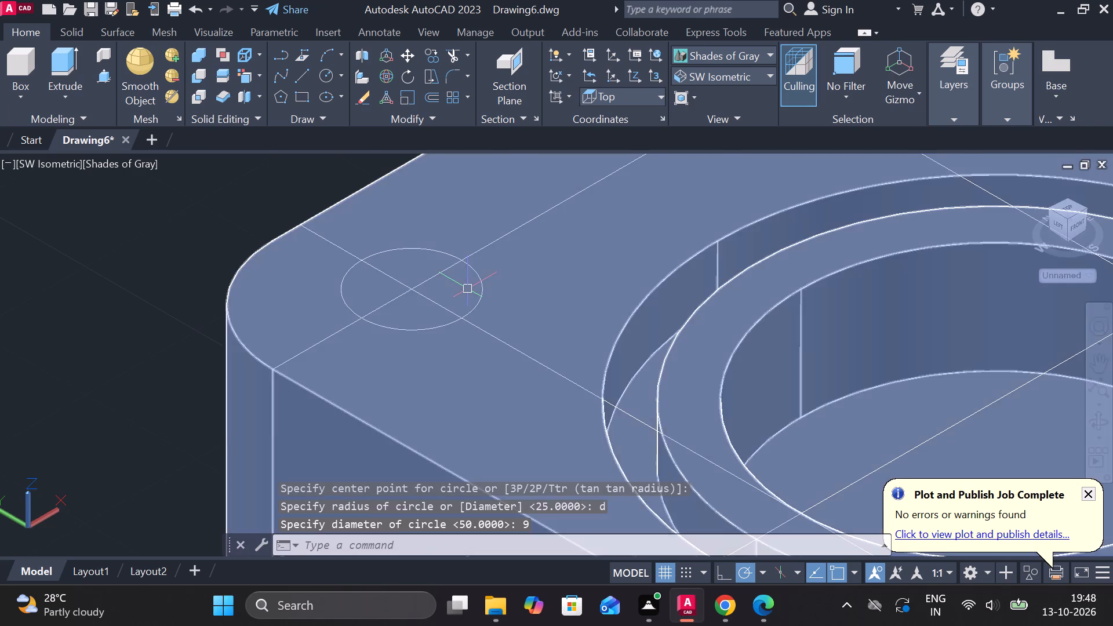
Copy the 9-diameter circle from its centre to the other three guide-line intersections along the back long edge.
{"action": "scroll", "coordinate": [545, 232], "scroll_direction": "down", "scroll_amount": 1}
{"action": "middle_click_drag", "start_coordinate": [549, 232], "coordinate": [445, 304]}
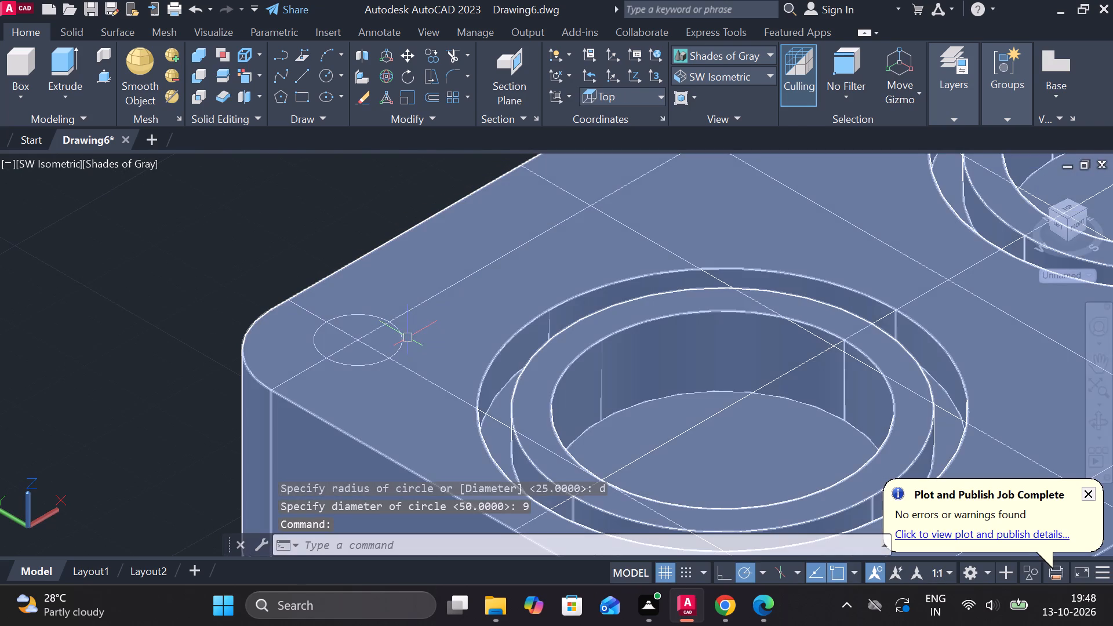
{"action": "left_click", "coordinate": [403, 341]}
{"action": "type", "text": "co"}
{"action": "key", "text": "Return"}
{"action": "left_click", "coordinate": [358, 337]}
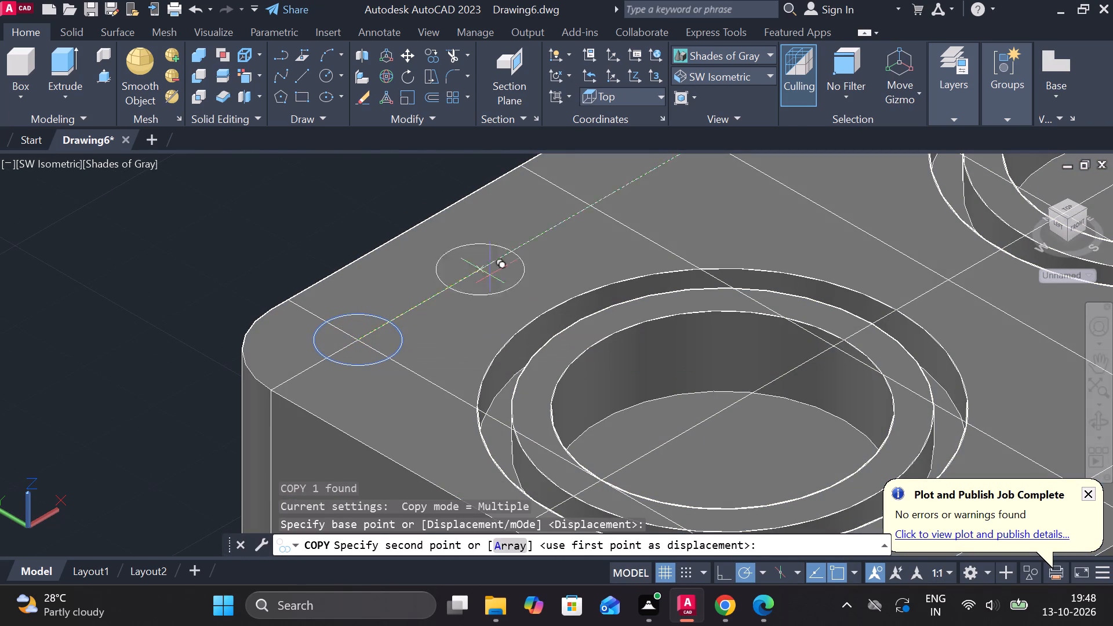
{"action": "left_click", "coordinate": [590, 208]}
{"action": "scroll", "coordinate": [608, 214], "scroll_direction": "down", "scroll_amount": 1}
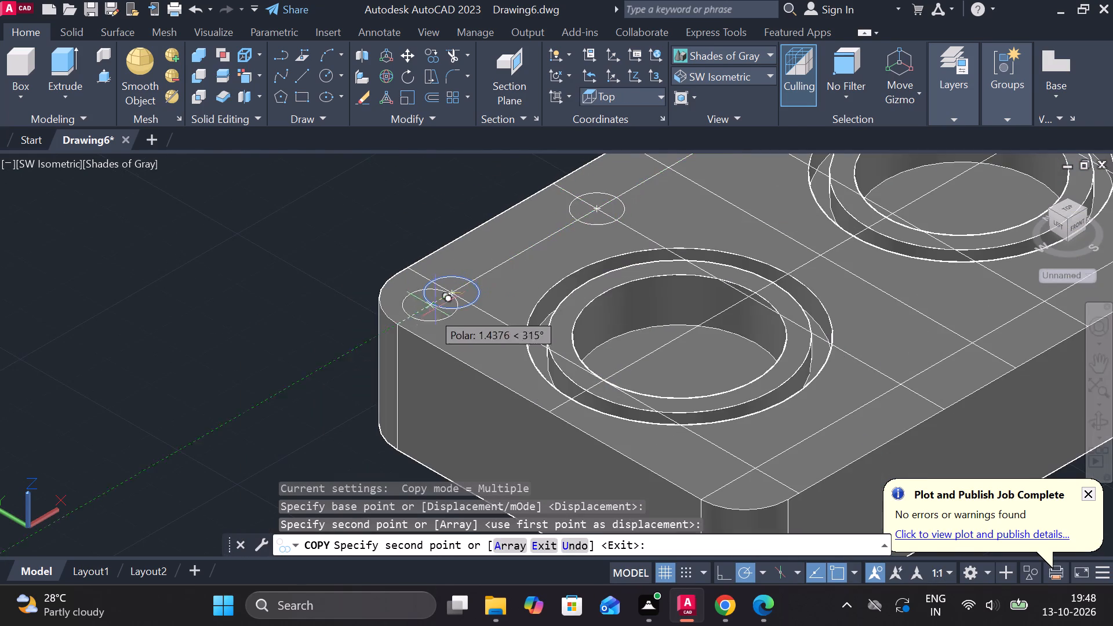
{"action": "scroll", "coordinate": [633, 250], "scroll_direction": "down", "scroll_amount": 1}
{"action": "middle_click_drag", "start_coordinate": [657, 231], "coordinate": [556, 292]}
{"action": "scroll", "coordinate": [567, 238], "scroll_direction": "up", "scroll_amount": 2}
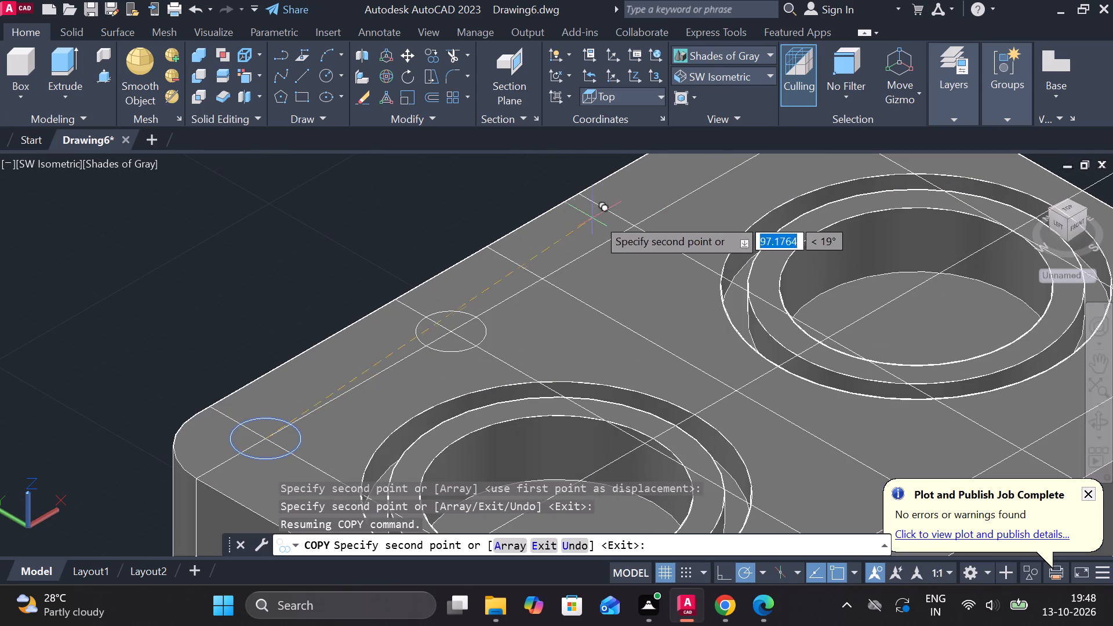
{"action": "left_click", "coordinate": [647, 227]}
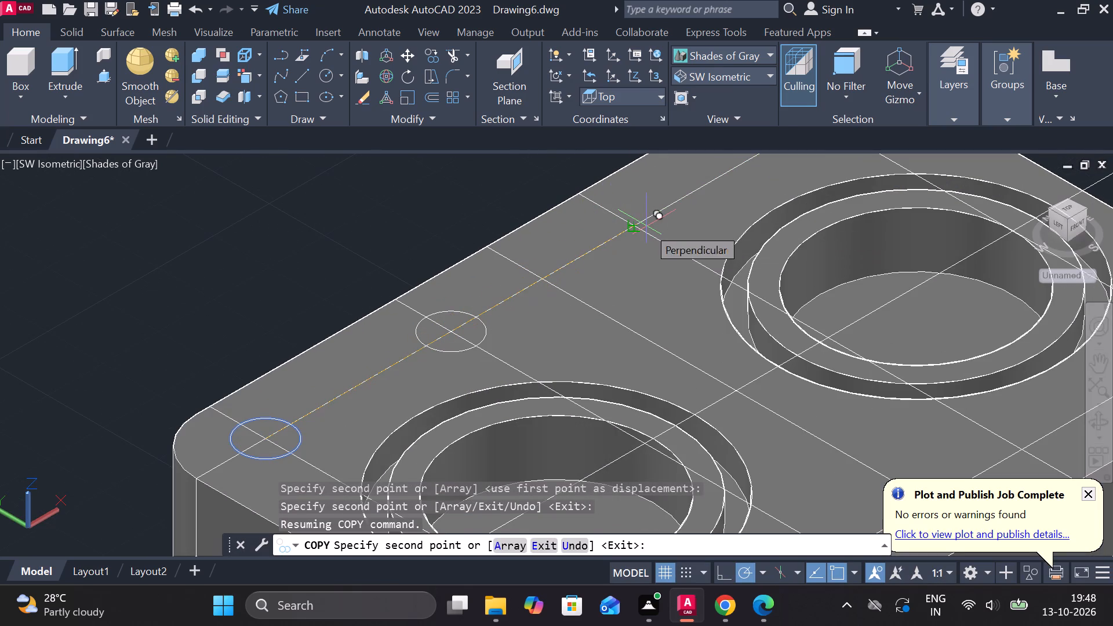
{"action": "middle_click_drag", "start_coordinate": [731, 204], "coordinate": [544, 332]}
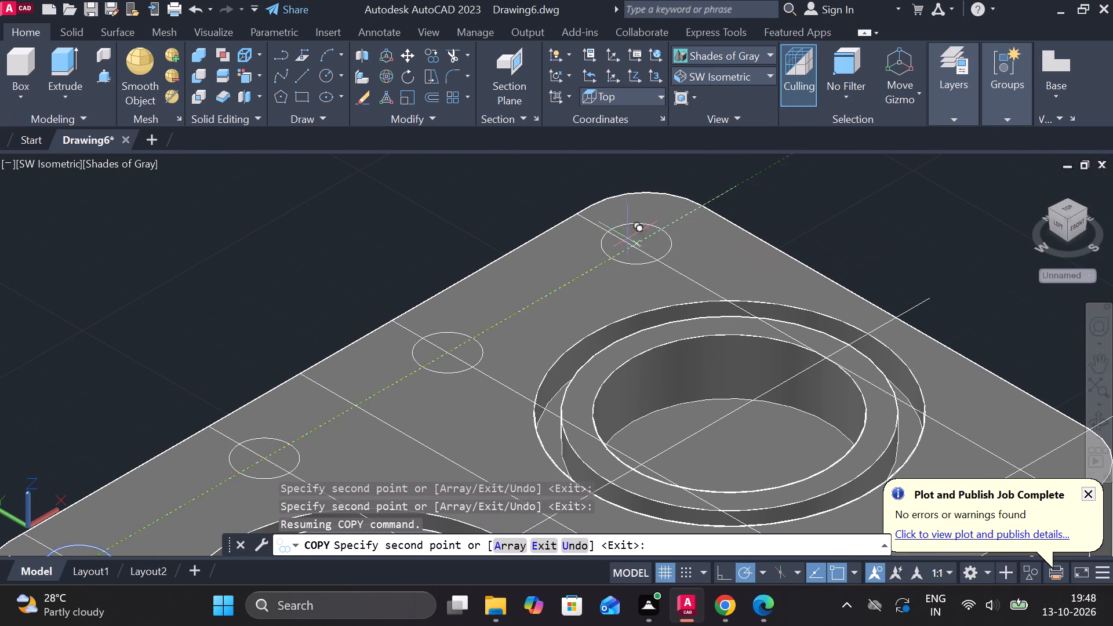
{"action": "left_click", "coordinate": [628, 243]}
{"action": "scroll", "coordinate": [730, 244], "scroll_direction": "down", "scroll_amount": 2}
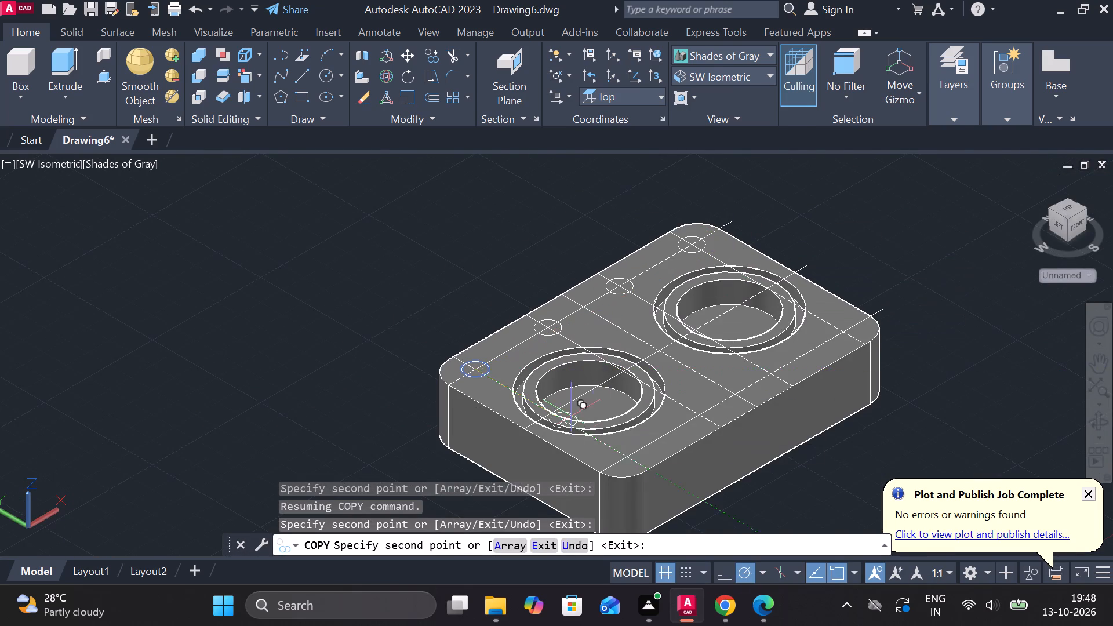
Place four more copies of the circle on the guide-line intersections along the front long edge, and finish copying.
{"action": "scroll", "coordinate": [580, 445], "scroll_direction": "up", "scroll_amount": 1}
{"action": "middle_click_drag", "start_coordinate": [580, 442], "coordinate": [472, 261]}
{"action": "scroll", "coordinate": [510, 256], "scroll_direction": "up", "scroll_amount": 3}
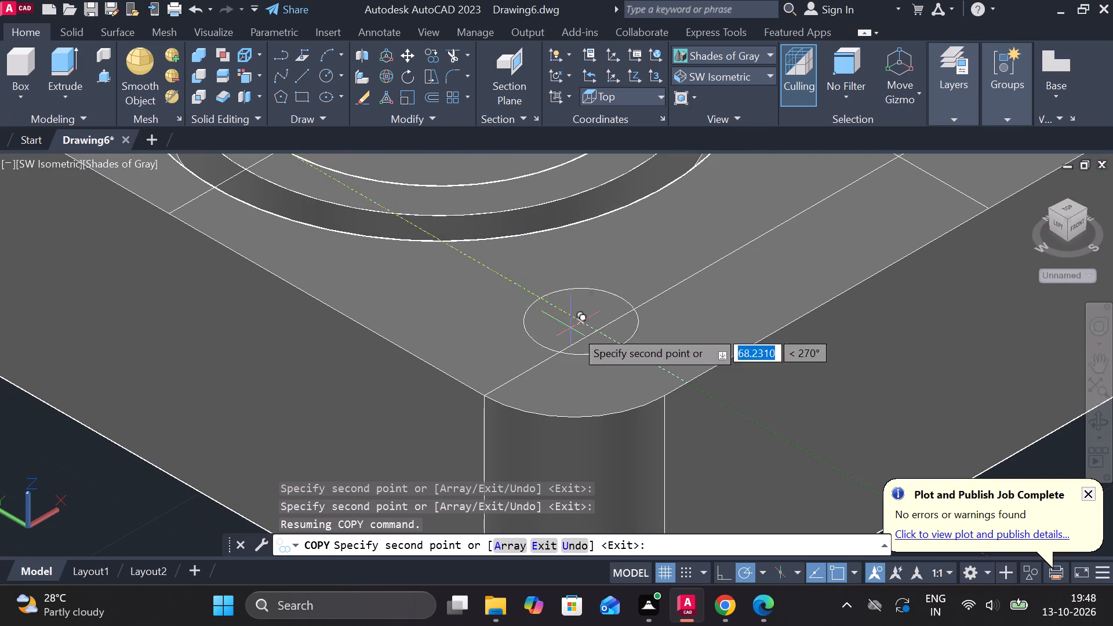
{"action": "left_click", "coordinate": [600, 336]}
{"action": "middle_click_drag", "start_coordinate": [721, 246], "coordinate": [415, 382]}
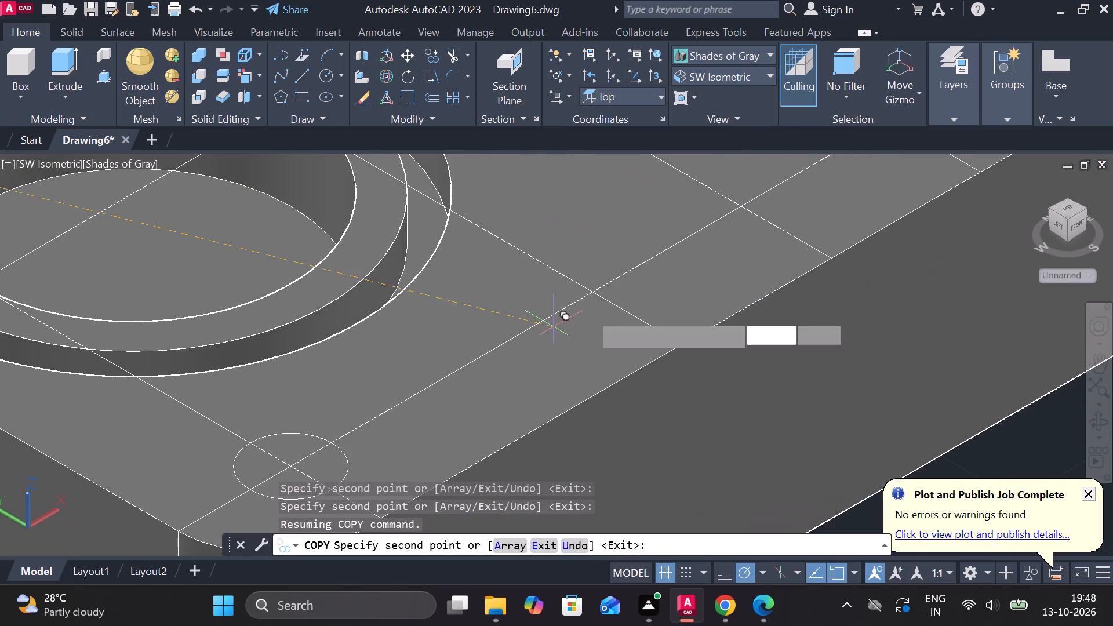
{"action": "left_click", "coordinate": [597, 296]}
{"action": "scroll", "coordinate": [663, 275], "scroll_direction": "down", "scroll_amount": 1}
{"action": "middle_click_drag", "start_coordinate": [668, 278], "coordinate": [581, 365]}
{"action": "left_click", "coordinate": [721, 265]}
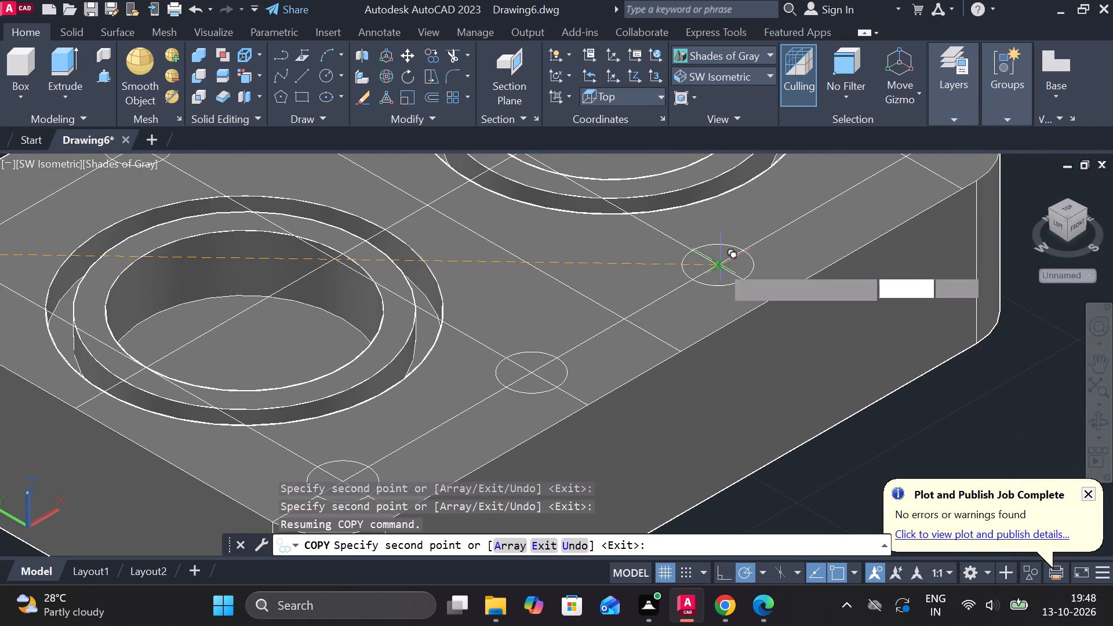
{"action": "middle_click_drag", "start_coordinate": [788, 226], "coordinate": [653, 332]}
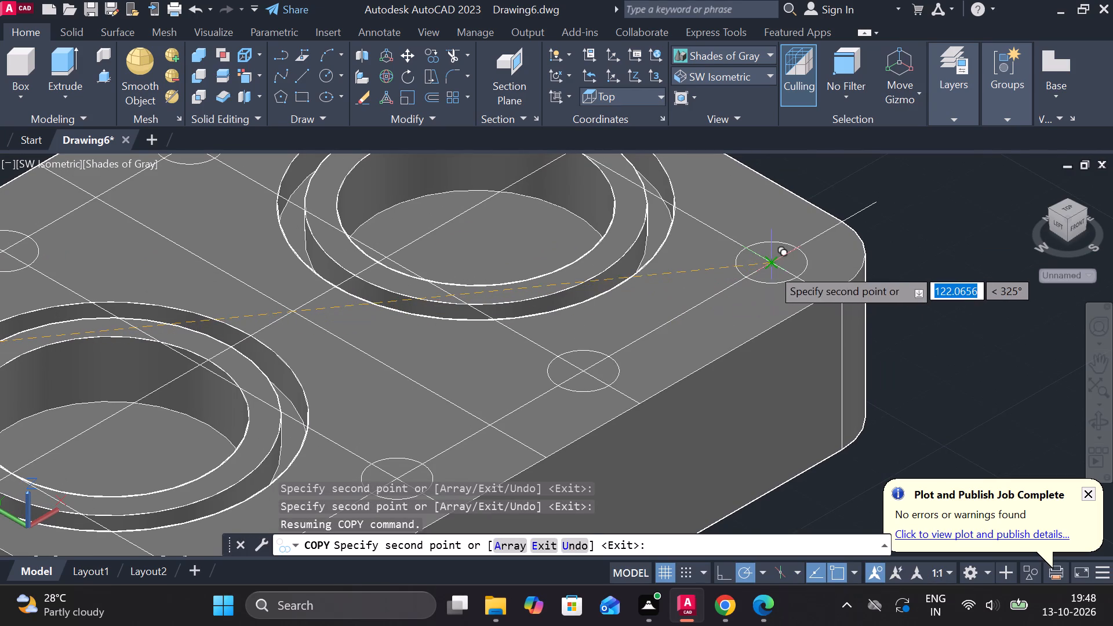
{"action": "left_click", "coordinate": [772, 268]}
{"action": "scroll", "coordinate": [827, 258], "scroll_direction": "down", "scroll_amount": 3}
{"action": "scroll", "coordinate": [478, 290], "scroll_direction": "up", "scroll_amount": 2}
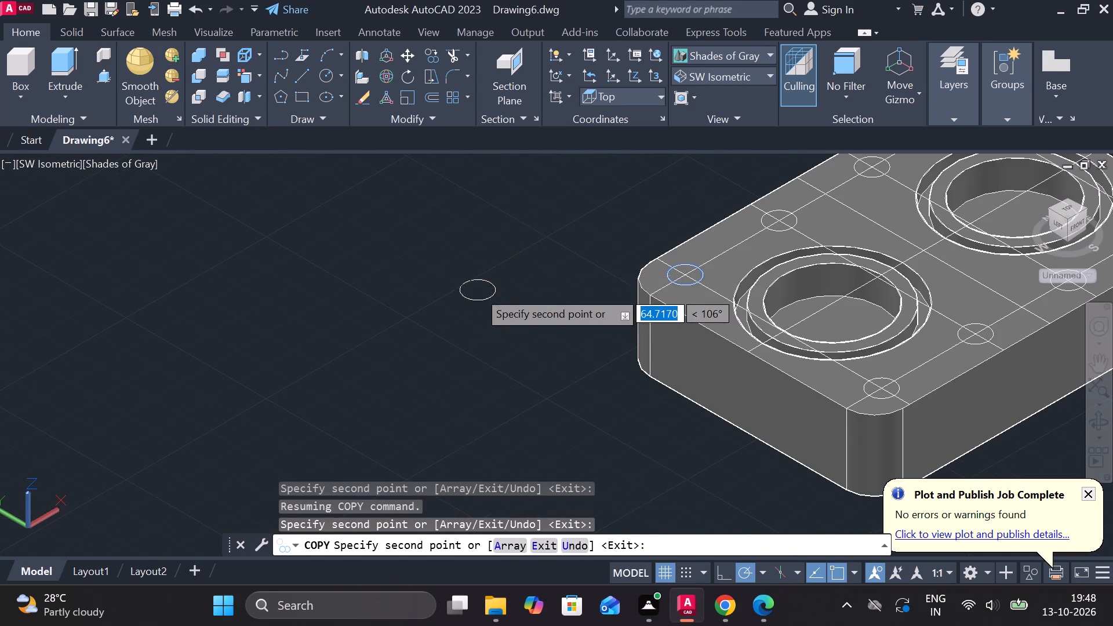
{"action": "key", "text": "Escape"}
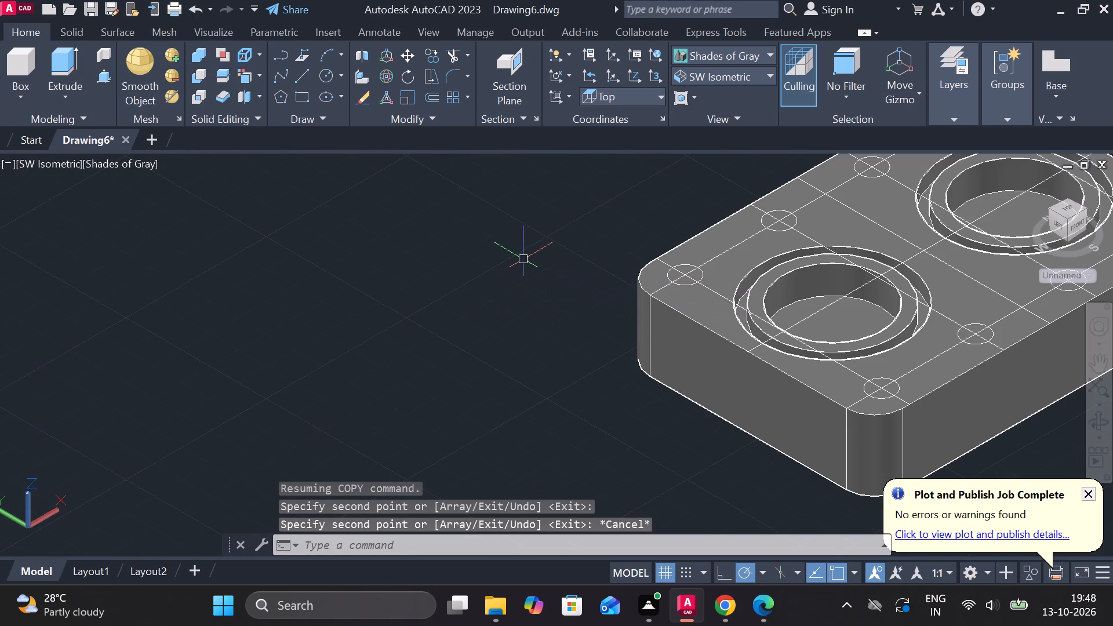
{"action": "middle_click_drag", "start_coordinate": [482, 300], "coordinate": [354, 182]}
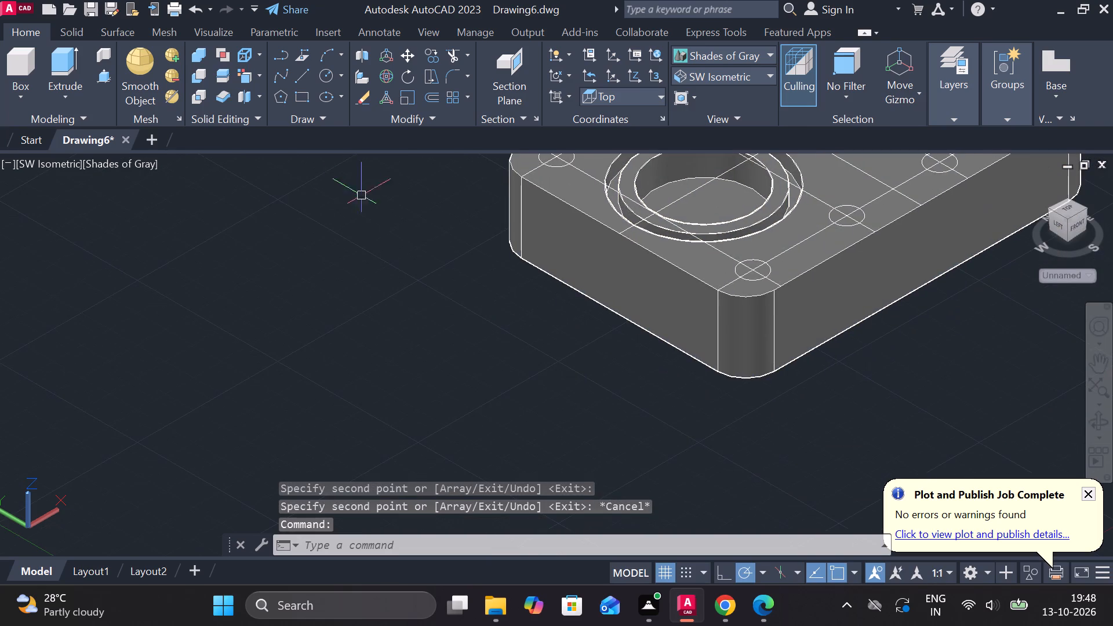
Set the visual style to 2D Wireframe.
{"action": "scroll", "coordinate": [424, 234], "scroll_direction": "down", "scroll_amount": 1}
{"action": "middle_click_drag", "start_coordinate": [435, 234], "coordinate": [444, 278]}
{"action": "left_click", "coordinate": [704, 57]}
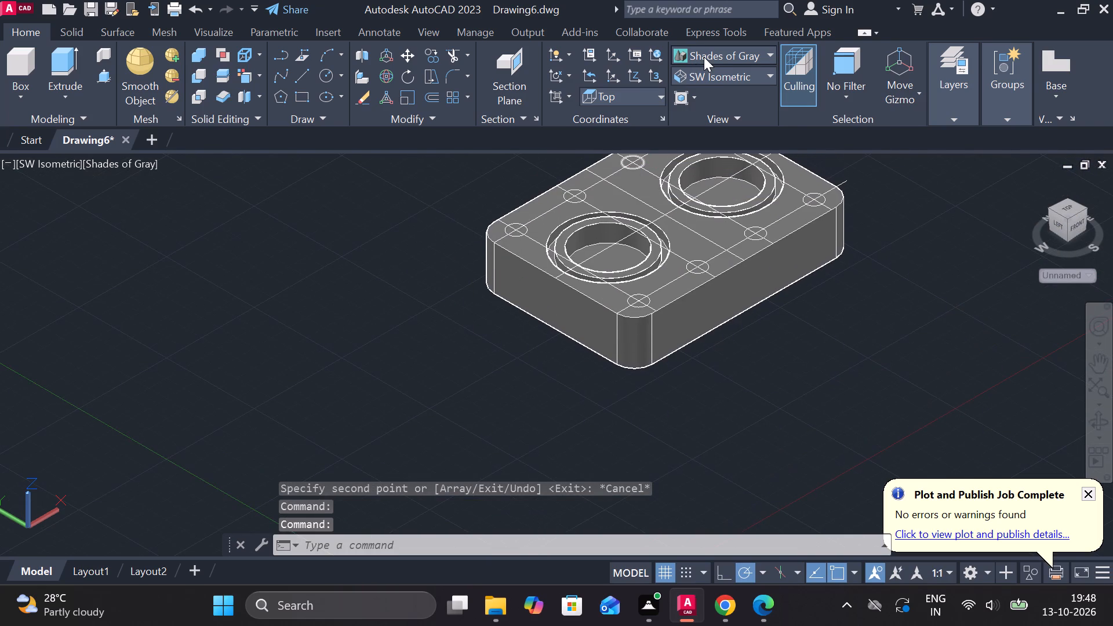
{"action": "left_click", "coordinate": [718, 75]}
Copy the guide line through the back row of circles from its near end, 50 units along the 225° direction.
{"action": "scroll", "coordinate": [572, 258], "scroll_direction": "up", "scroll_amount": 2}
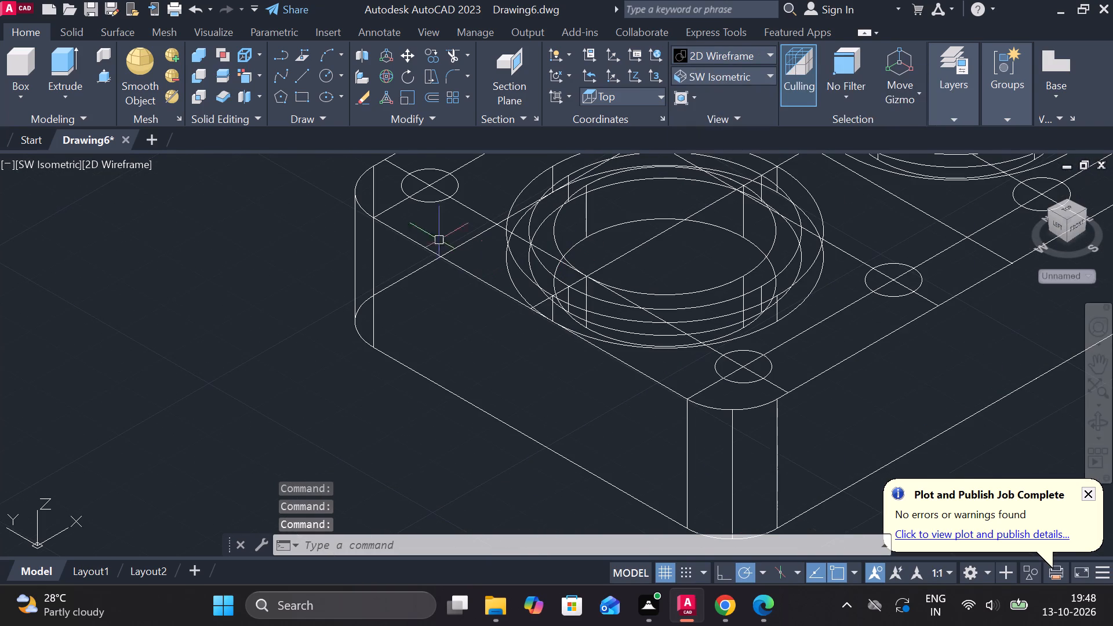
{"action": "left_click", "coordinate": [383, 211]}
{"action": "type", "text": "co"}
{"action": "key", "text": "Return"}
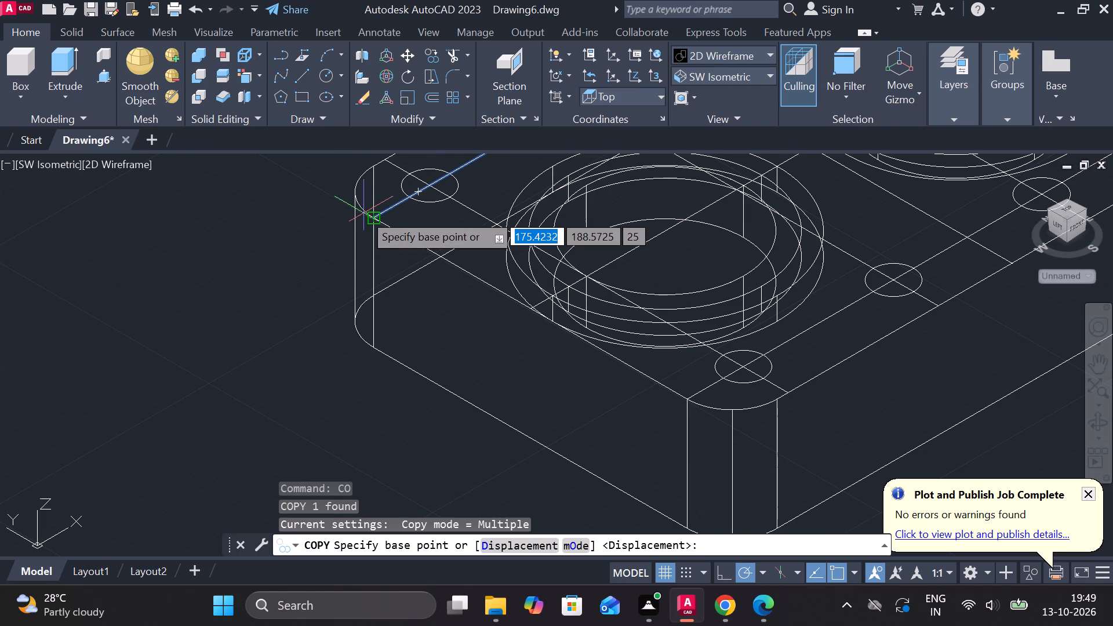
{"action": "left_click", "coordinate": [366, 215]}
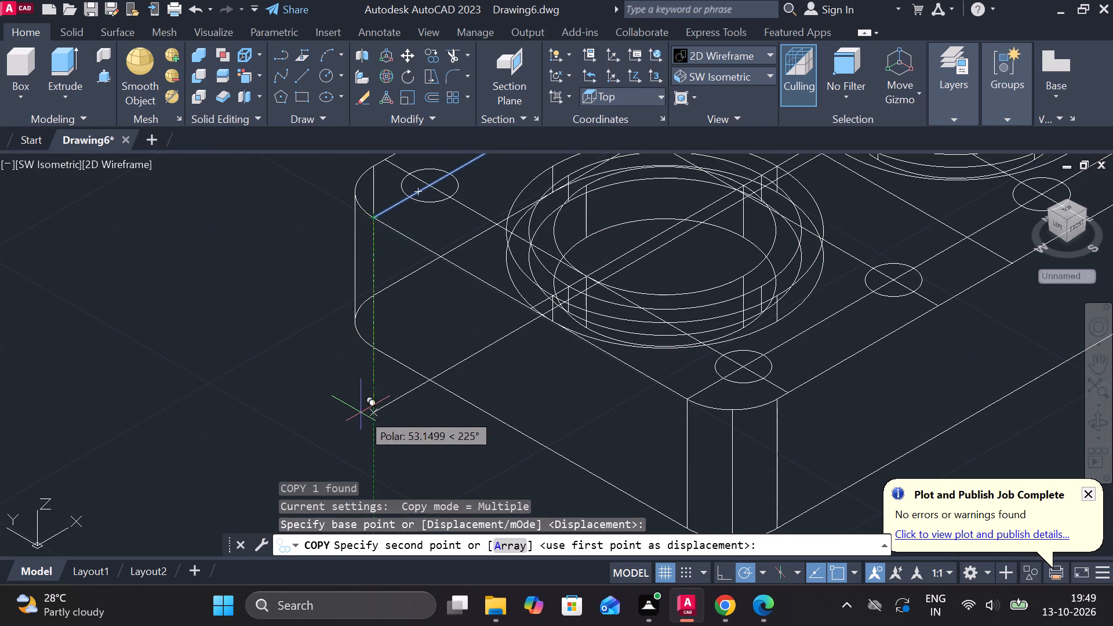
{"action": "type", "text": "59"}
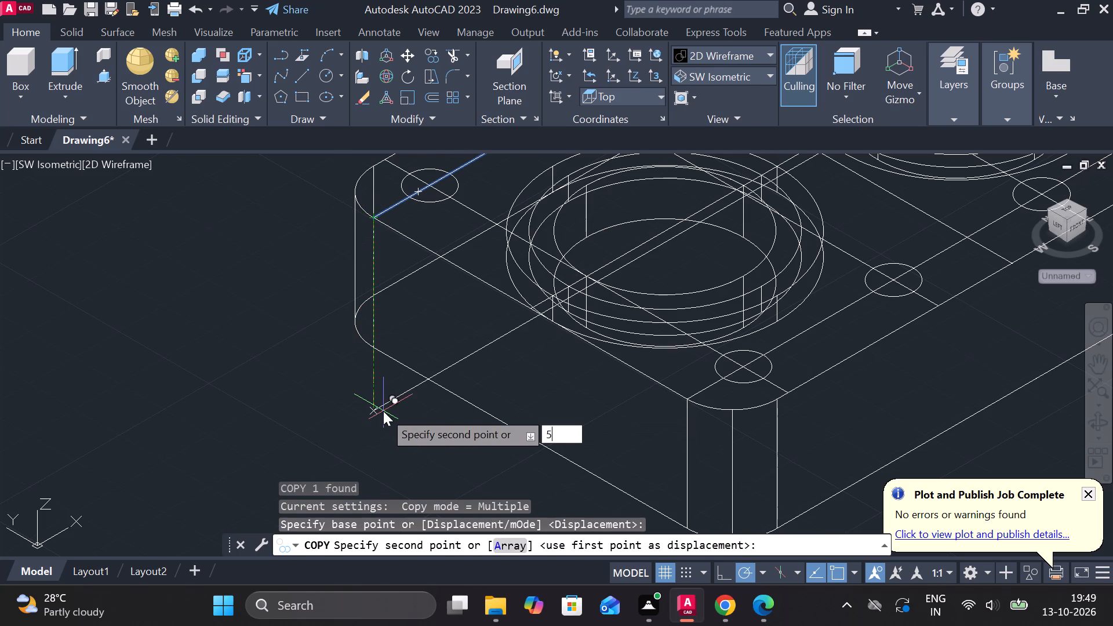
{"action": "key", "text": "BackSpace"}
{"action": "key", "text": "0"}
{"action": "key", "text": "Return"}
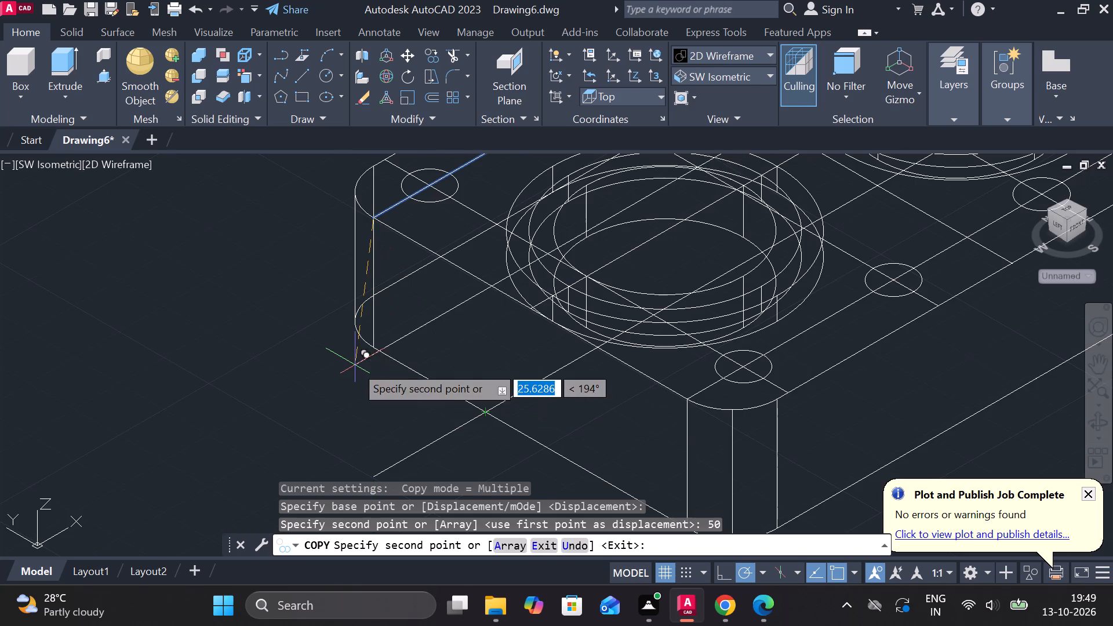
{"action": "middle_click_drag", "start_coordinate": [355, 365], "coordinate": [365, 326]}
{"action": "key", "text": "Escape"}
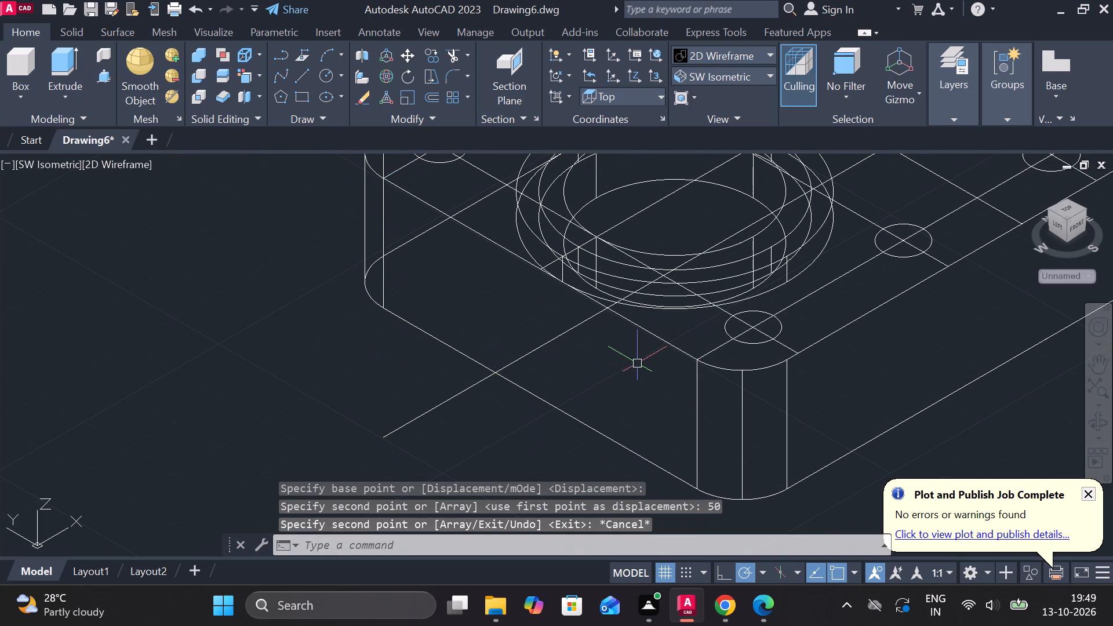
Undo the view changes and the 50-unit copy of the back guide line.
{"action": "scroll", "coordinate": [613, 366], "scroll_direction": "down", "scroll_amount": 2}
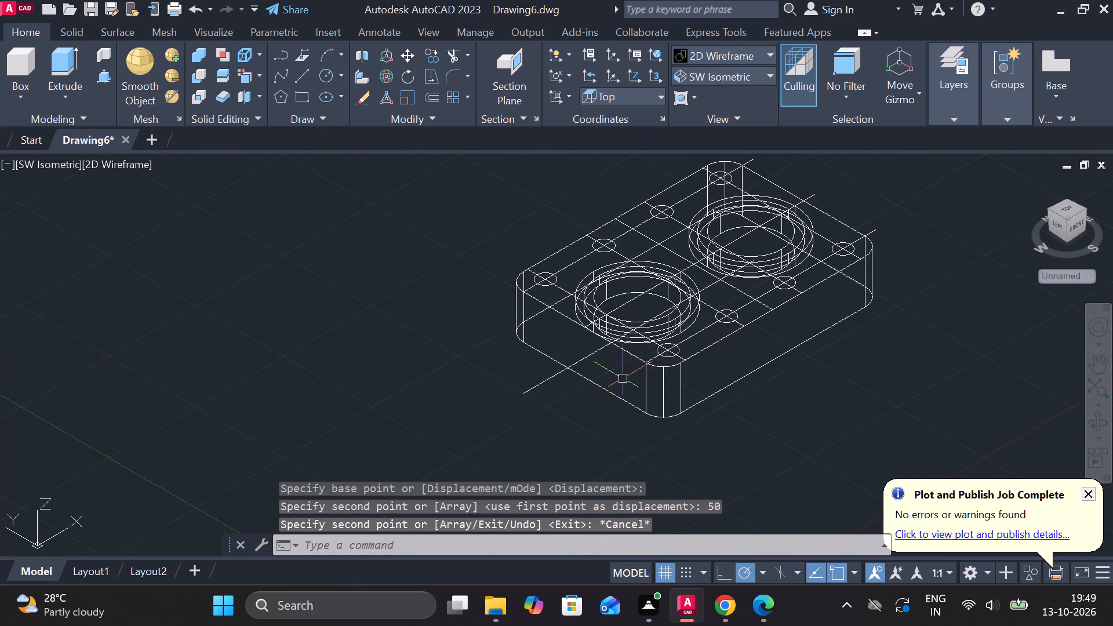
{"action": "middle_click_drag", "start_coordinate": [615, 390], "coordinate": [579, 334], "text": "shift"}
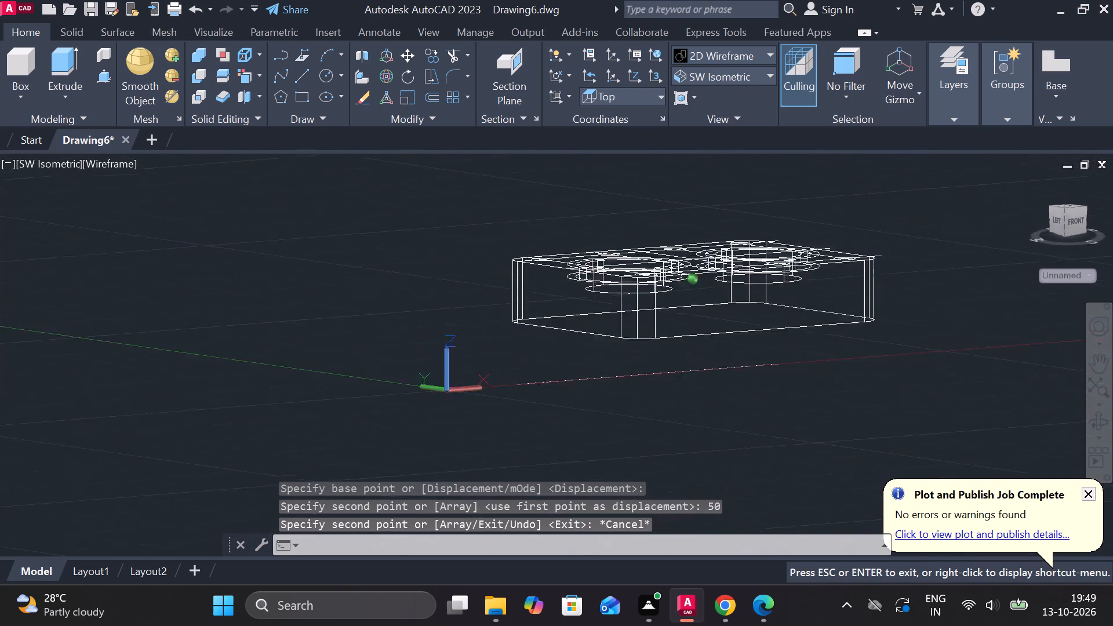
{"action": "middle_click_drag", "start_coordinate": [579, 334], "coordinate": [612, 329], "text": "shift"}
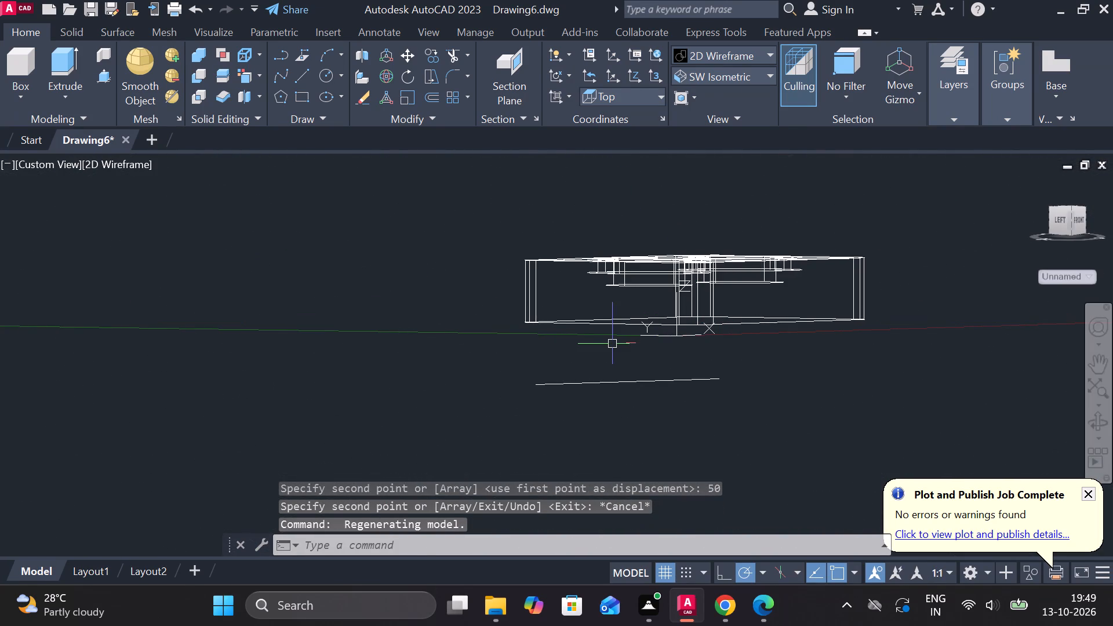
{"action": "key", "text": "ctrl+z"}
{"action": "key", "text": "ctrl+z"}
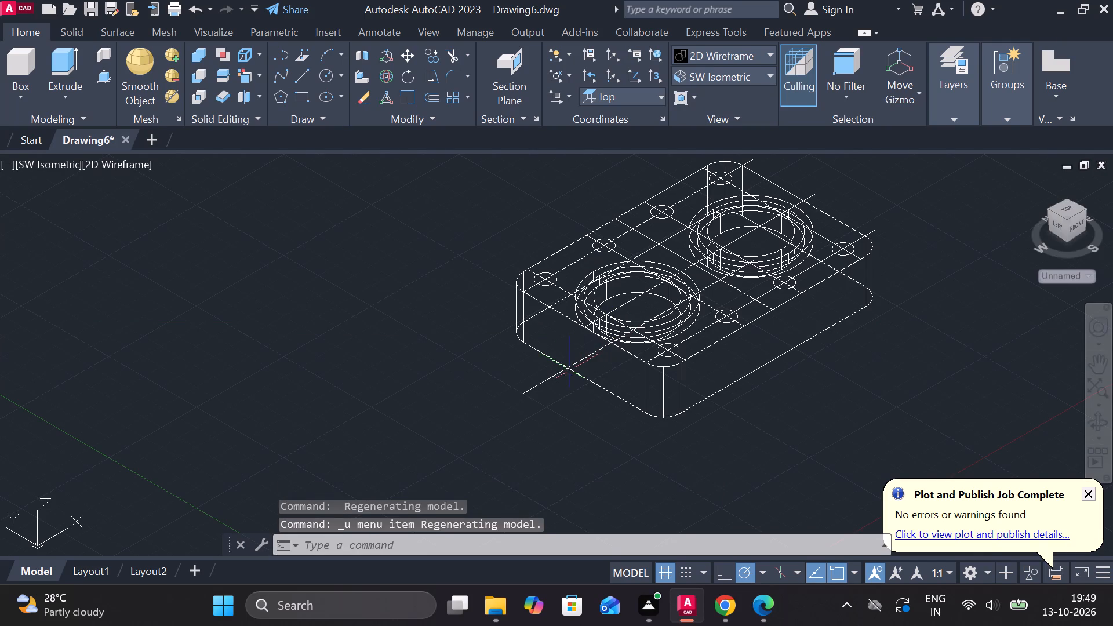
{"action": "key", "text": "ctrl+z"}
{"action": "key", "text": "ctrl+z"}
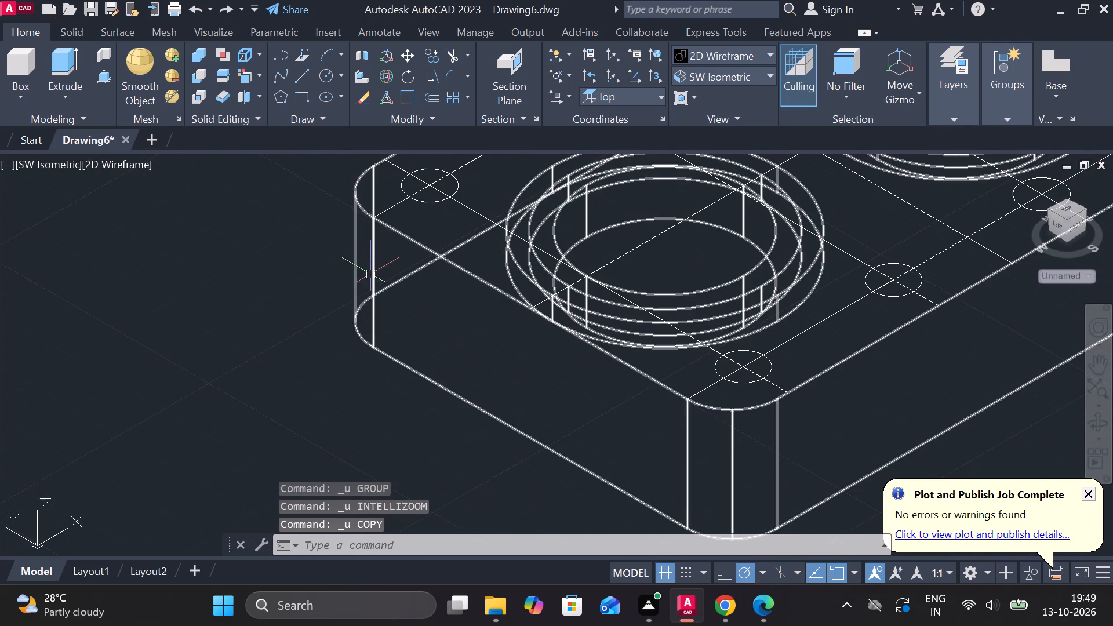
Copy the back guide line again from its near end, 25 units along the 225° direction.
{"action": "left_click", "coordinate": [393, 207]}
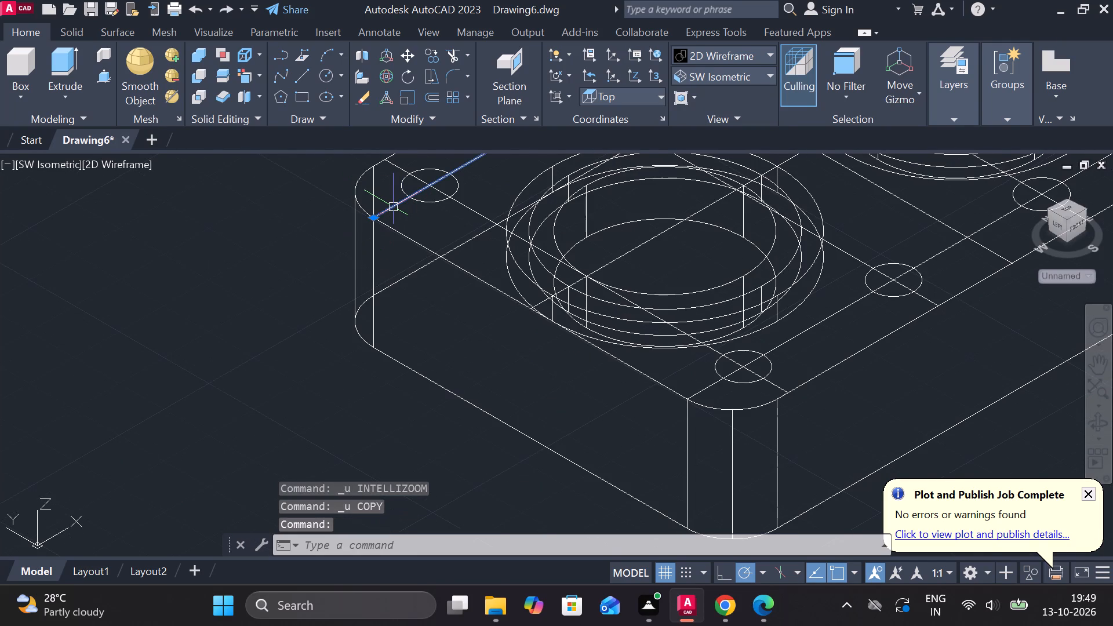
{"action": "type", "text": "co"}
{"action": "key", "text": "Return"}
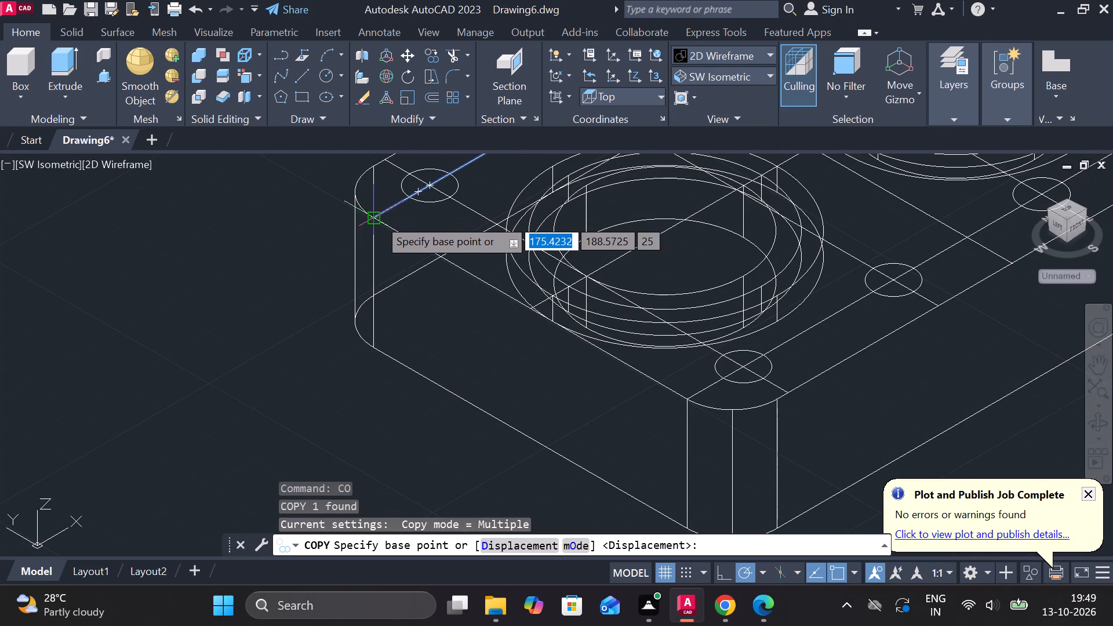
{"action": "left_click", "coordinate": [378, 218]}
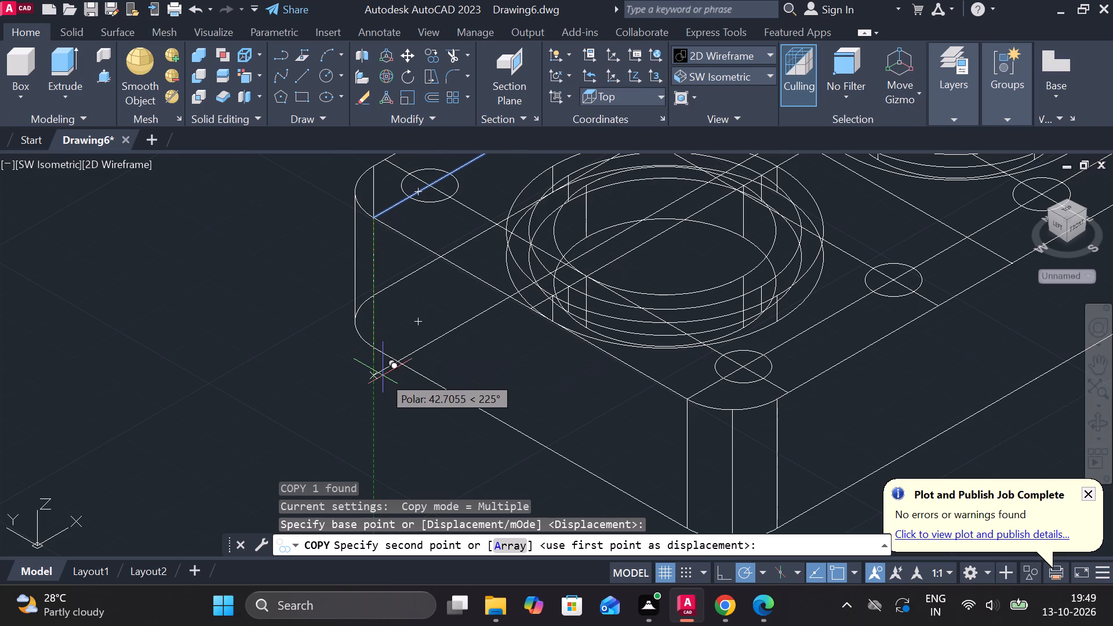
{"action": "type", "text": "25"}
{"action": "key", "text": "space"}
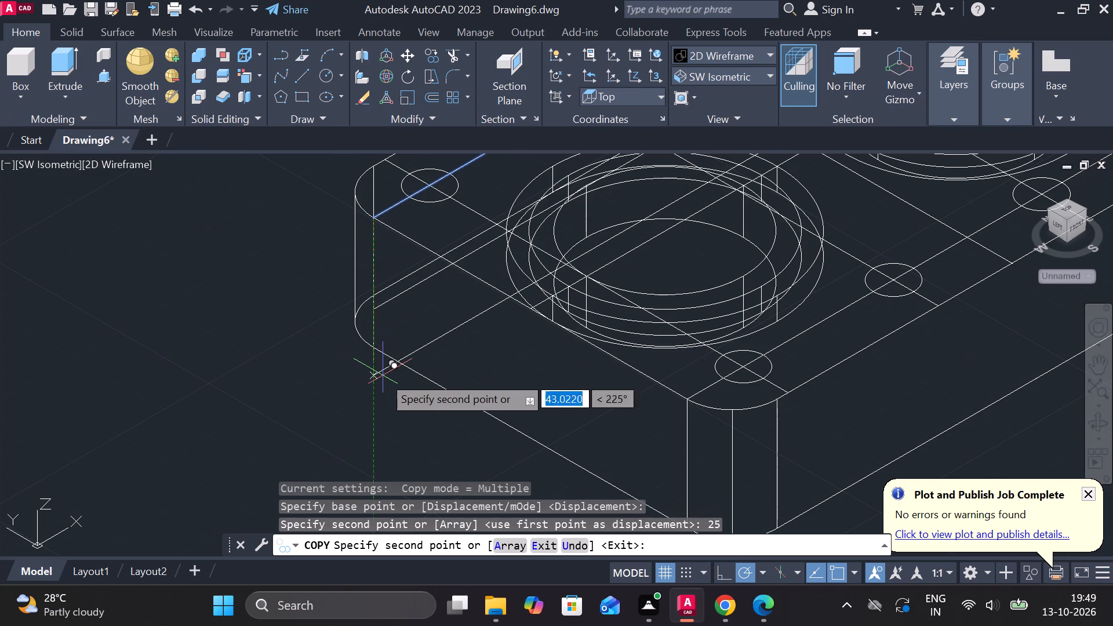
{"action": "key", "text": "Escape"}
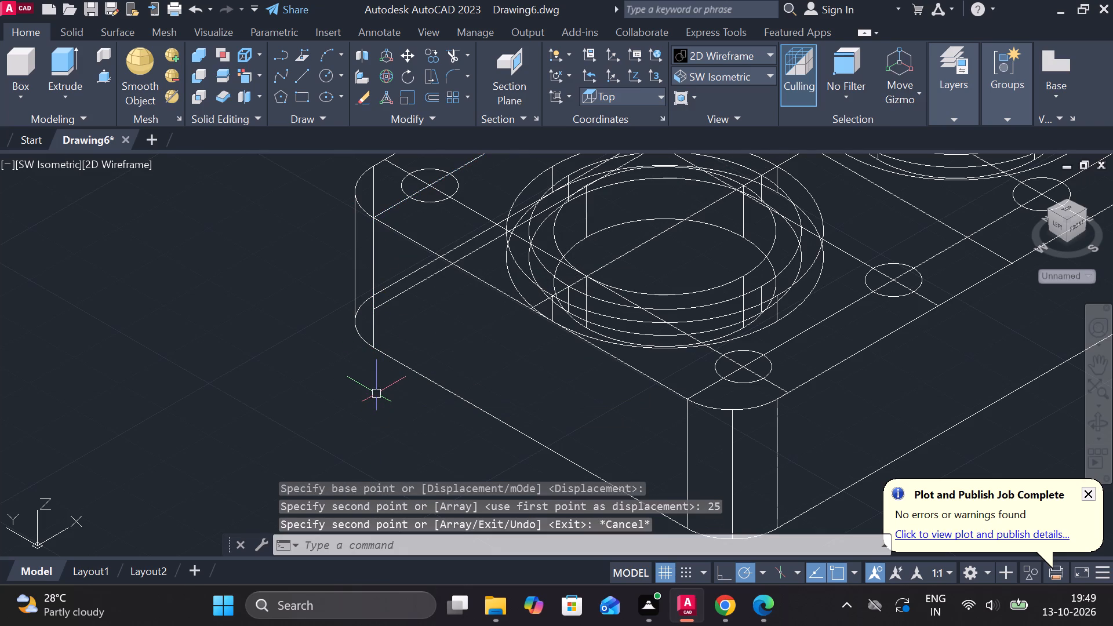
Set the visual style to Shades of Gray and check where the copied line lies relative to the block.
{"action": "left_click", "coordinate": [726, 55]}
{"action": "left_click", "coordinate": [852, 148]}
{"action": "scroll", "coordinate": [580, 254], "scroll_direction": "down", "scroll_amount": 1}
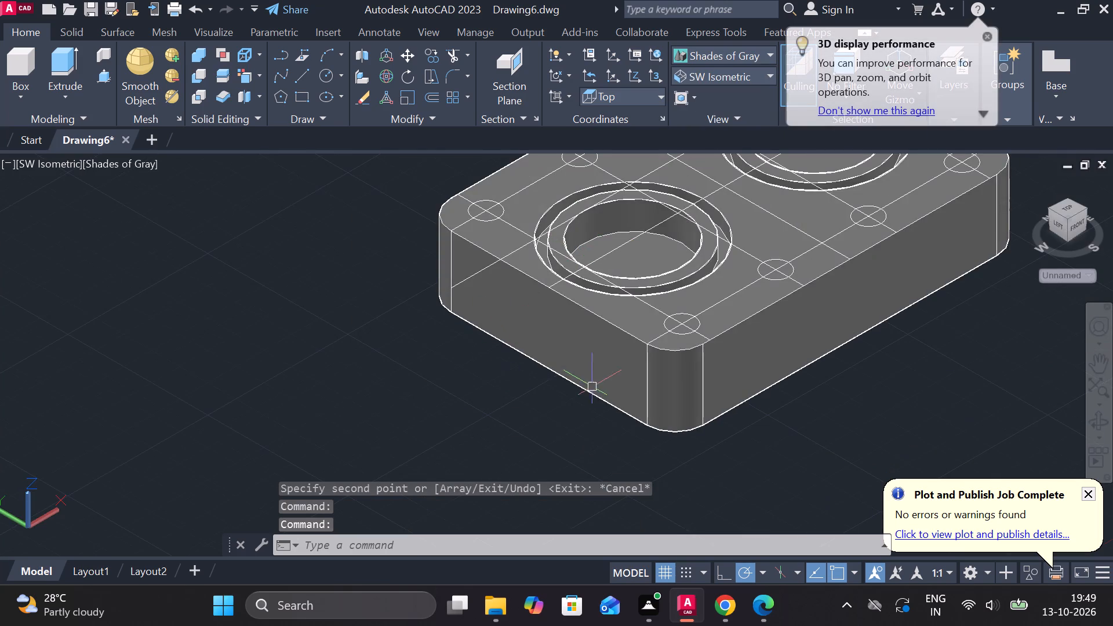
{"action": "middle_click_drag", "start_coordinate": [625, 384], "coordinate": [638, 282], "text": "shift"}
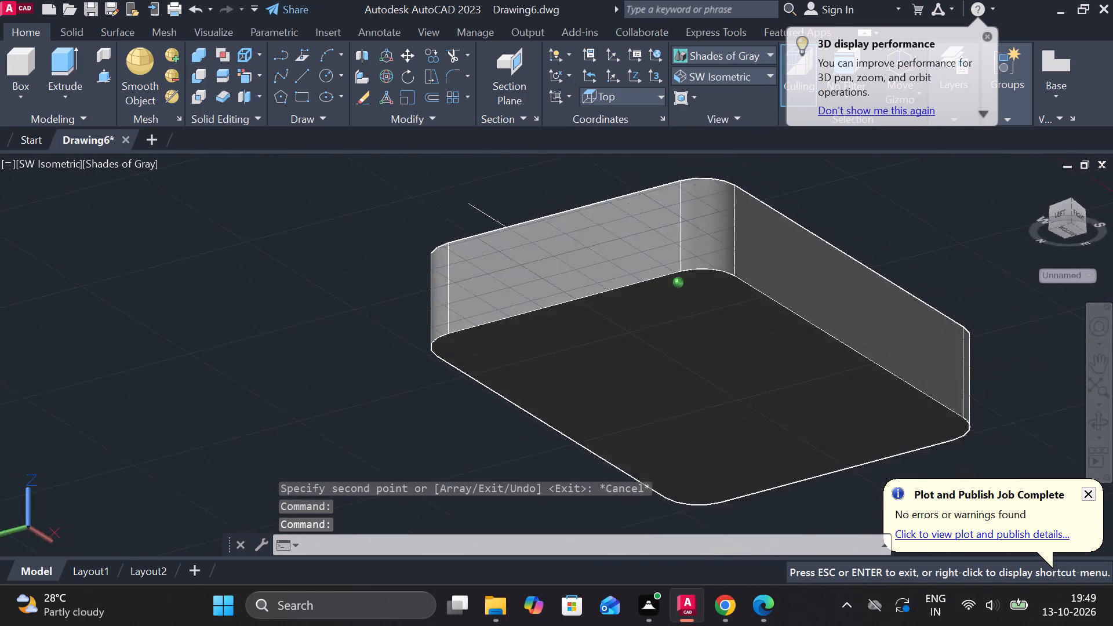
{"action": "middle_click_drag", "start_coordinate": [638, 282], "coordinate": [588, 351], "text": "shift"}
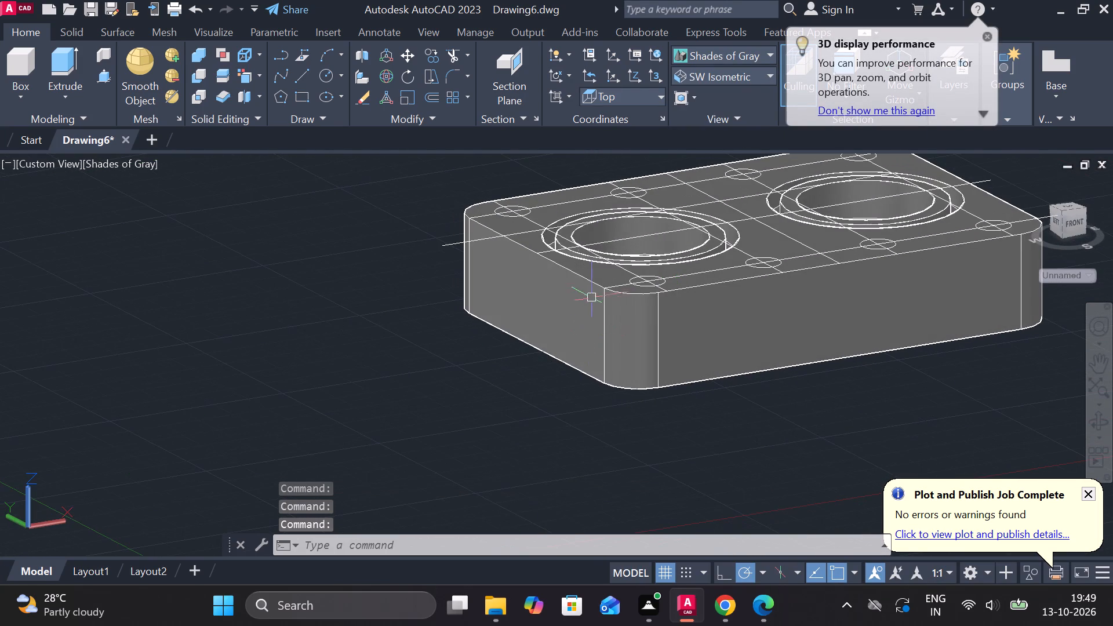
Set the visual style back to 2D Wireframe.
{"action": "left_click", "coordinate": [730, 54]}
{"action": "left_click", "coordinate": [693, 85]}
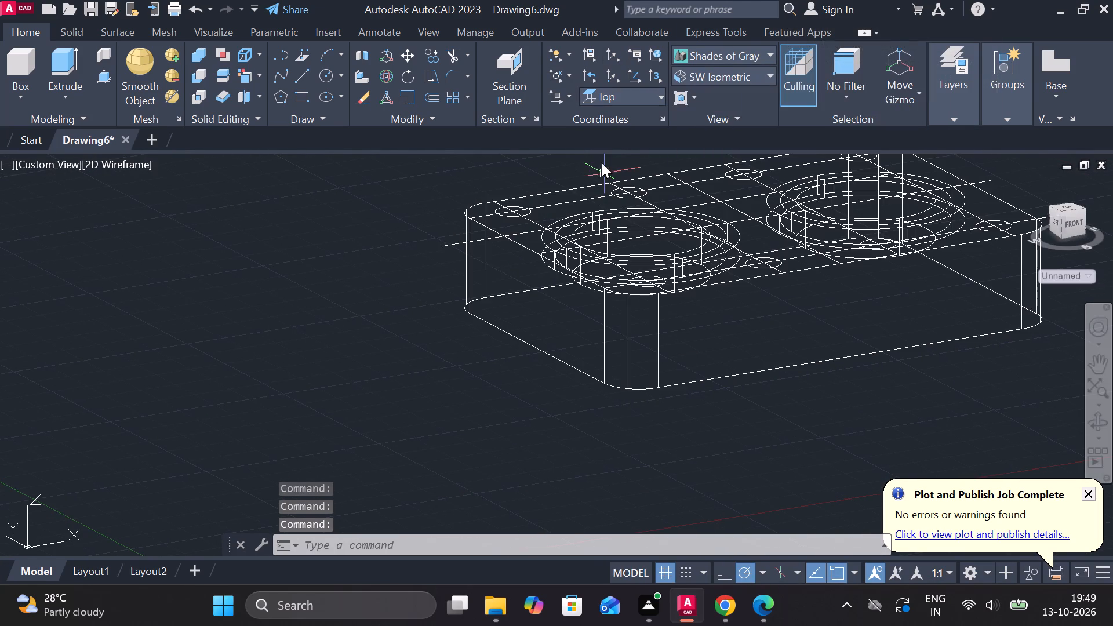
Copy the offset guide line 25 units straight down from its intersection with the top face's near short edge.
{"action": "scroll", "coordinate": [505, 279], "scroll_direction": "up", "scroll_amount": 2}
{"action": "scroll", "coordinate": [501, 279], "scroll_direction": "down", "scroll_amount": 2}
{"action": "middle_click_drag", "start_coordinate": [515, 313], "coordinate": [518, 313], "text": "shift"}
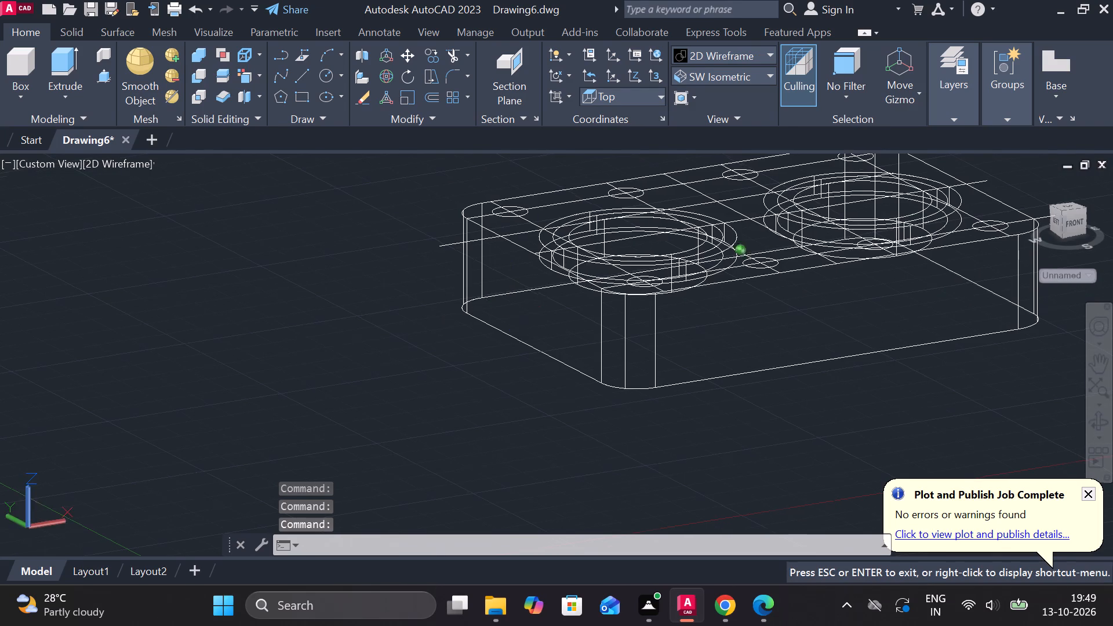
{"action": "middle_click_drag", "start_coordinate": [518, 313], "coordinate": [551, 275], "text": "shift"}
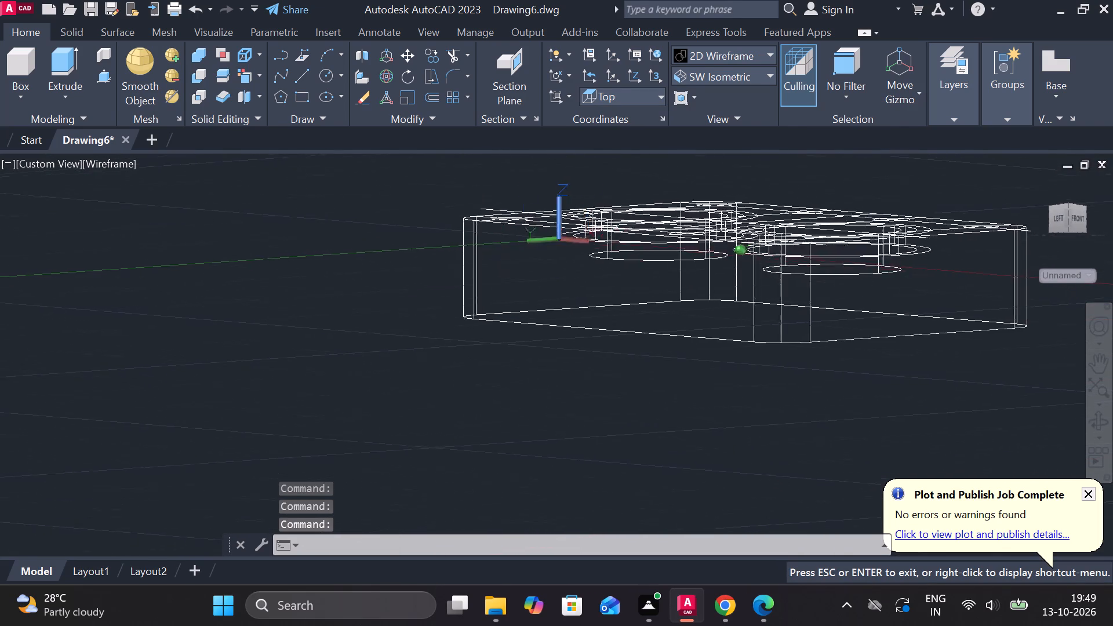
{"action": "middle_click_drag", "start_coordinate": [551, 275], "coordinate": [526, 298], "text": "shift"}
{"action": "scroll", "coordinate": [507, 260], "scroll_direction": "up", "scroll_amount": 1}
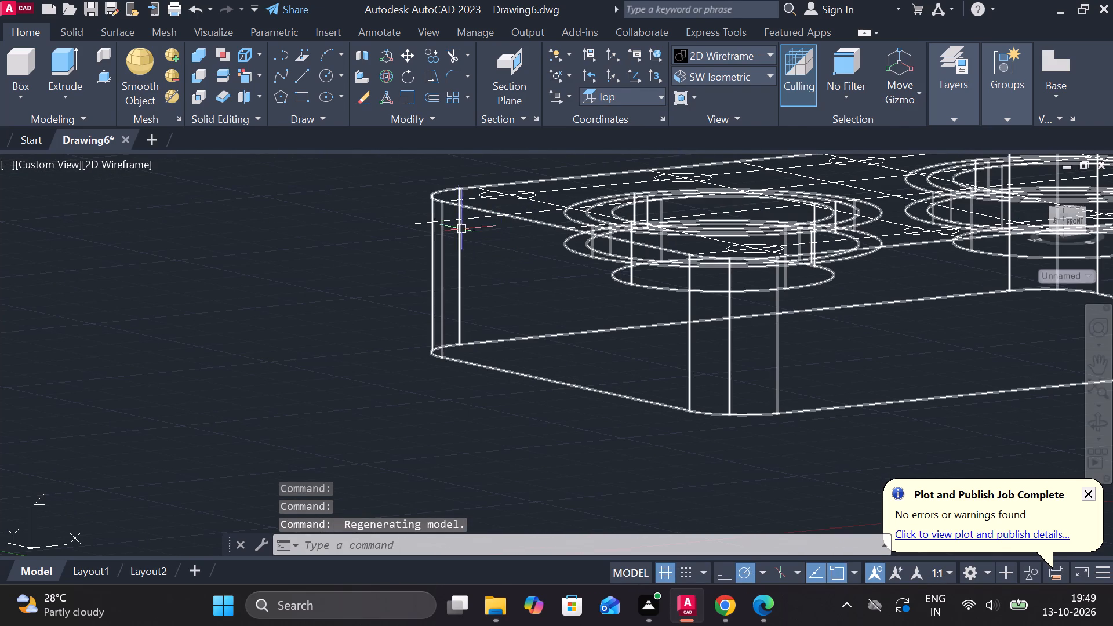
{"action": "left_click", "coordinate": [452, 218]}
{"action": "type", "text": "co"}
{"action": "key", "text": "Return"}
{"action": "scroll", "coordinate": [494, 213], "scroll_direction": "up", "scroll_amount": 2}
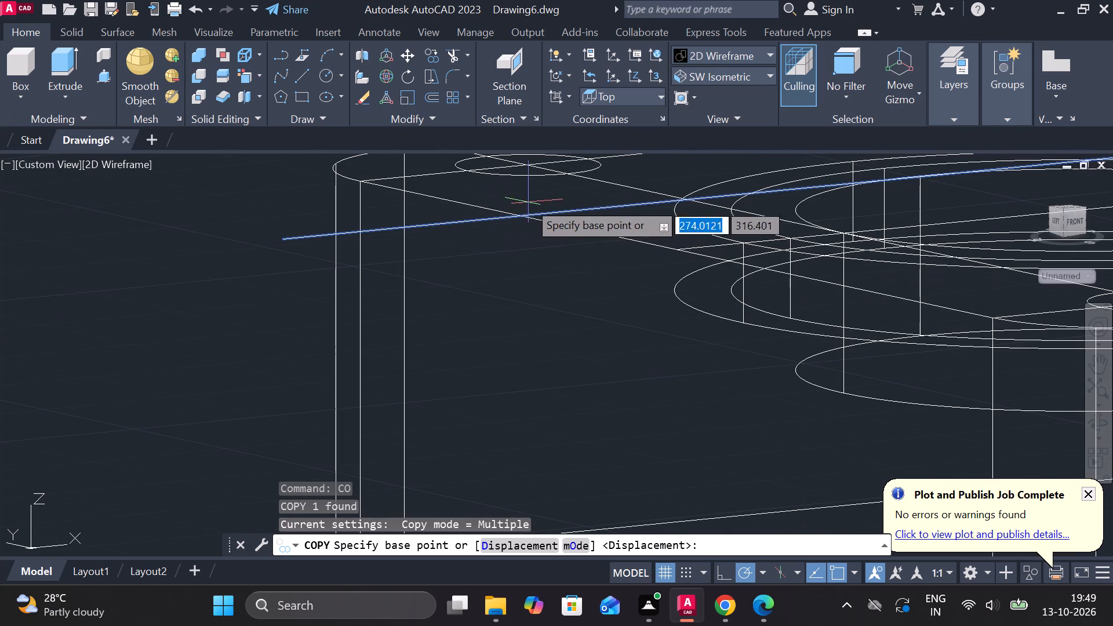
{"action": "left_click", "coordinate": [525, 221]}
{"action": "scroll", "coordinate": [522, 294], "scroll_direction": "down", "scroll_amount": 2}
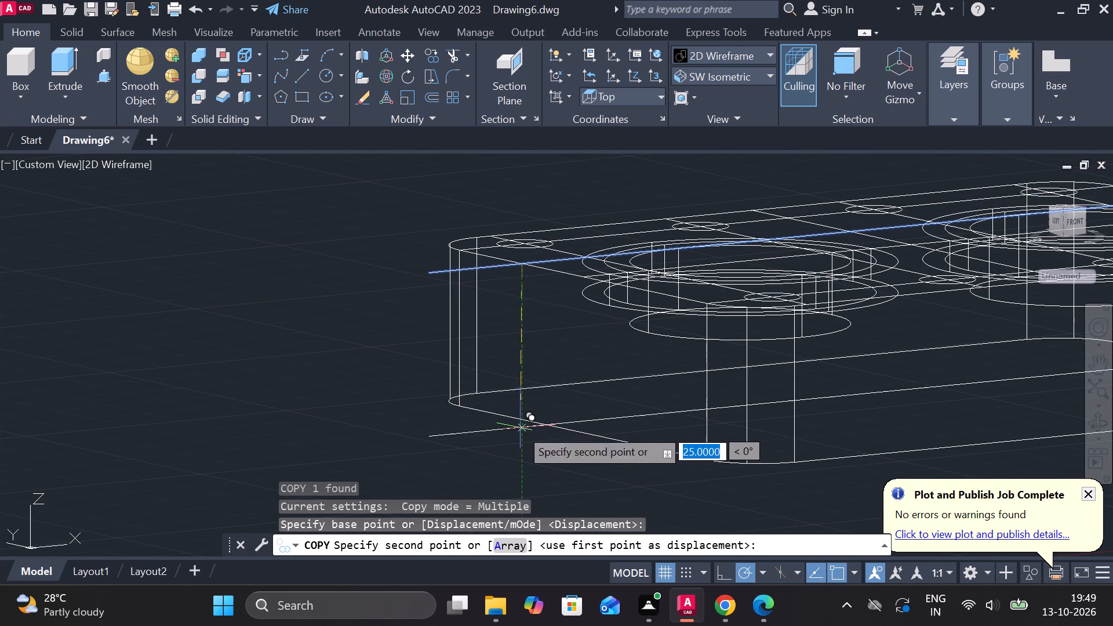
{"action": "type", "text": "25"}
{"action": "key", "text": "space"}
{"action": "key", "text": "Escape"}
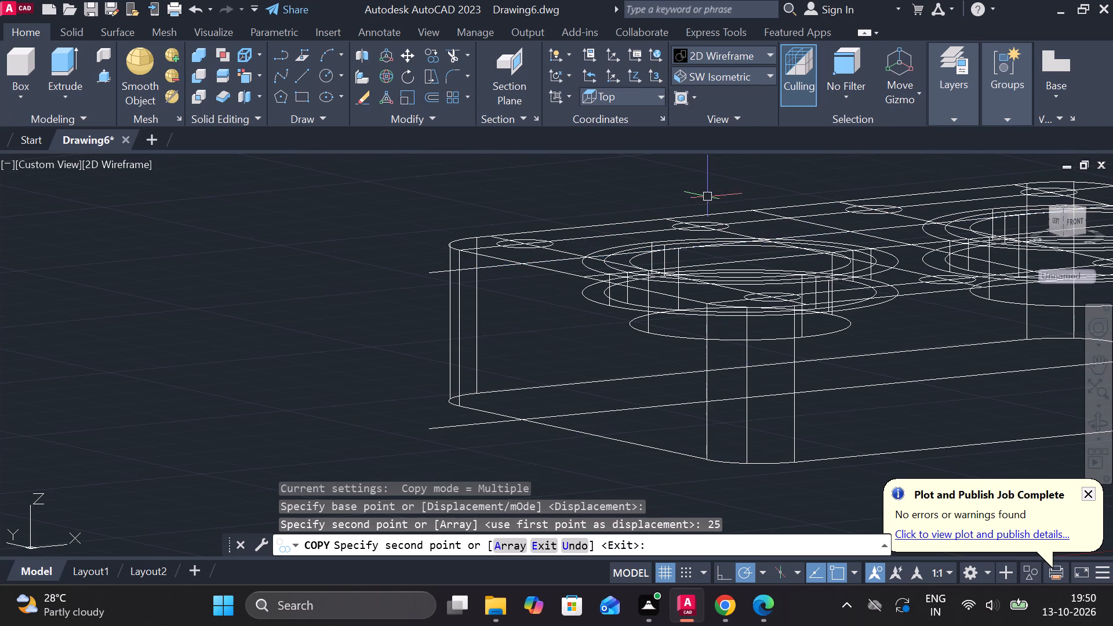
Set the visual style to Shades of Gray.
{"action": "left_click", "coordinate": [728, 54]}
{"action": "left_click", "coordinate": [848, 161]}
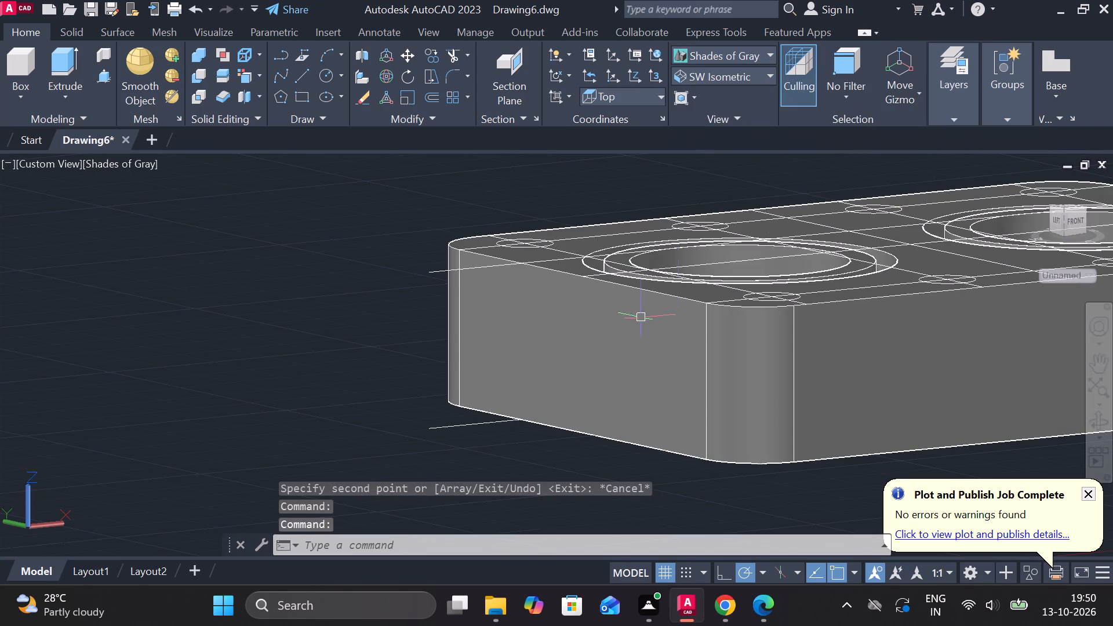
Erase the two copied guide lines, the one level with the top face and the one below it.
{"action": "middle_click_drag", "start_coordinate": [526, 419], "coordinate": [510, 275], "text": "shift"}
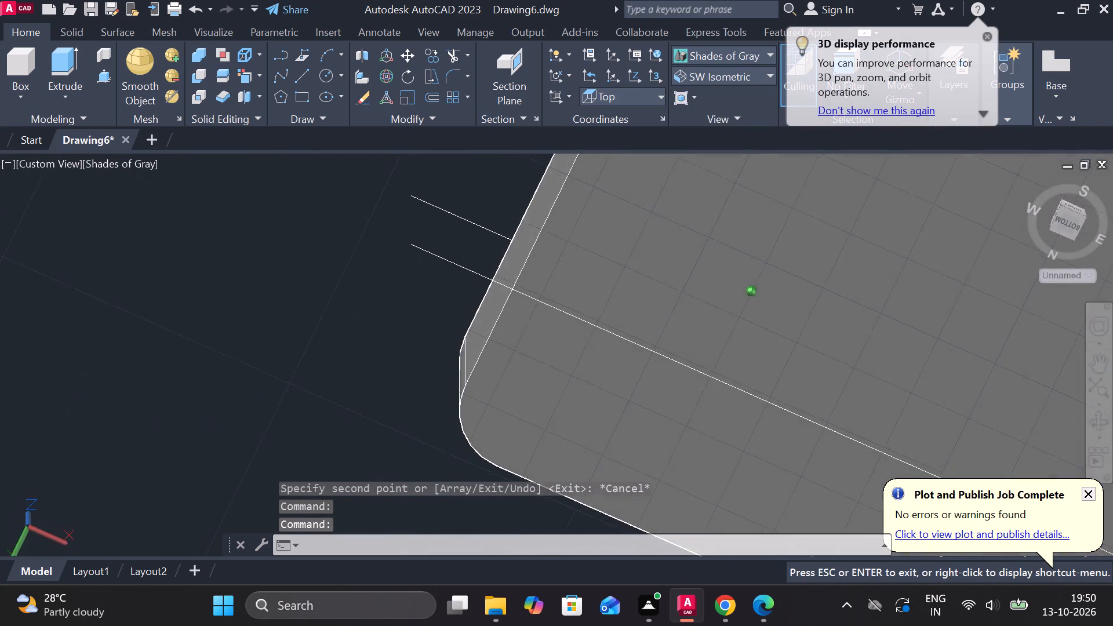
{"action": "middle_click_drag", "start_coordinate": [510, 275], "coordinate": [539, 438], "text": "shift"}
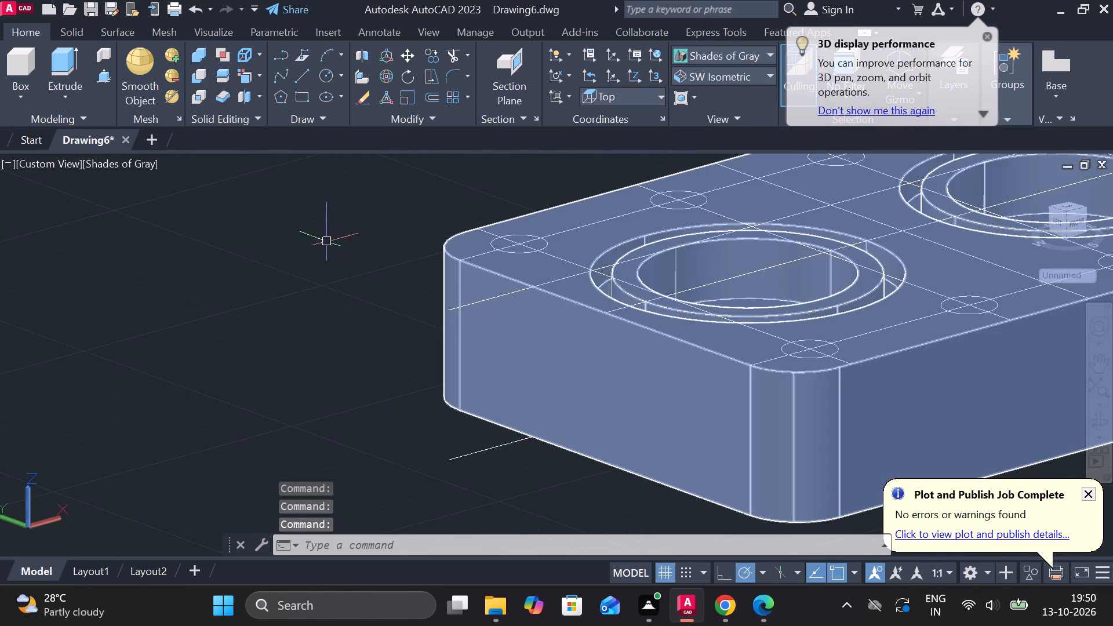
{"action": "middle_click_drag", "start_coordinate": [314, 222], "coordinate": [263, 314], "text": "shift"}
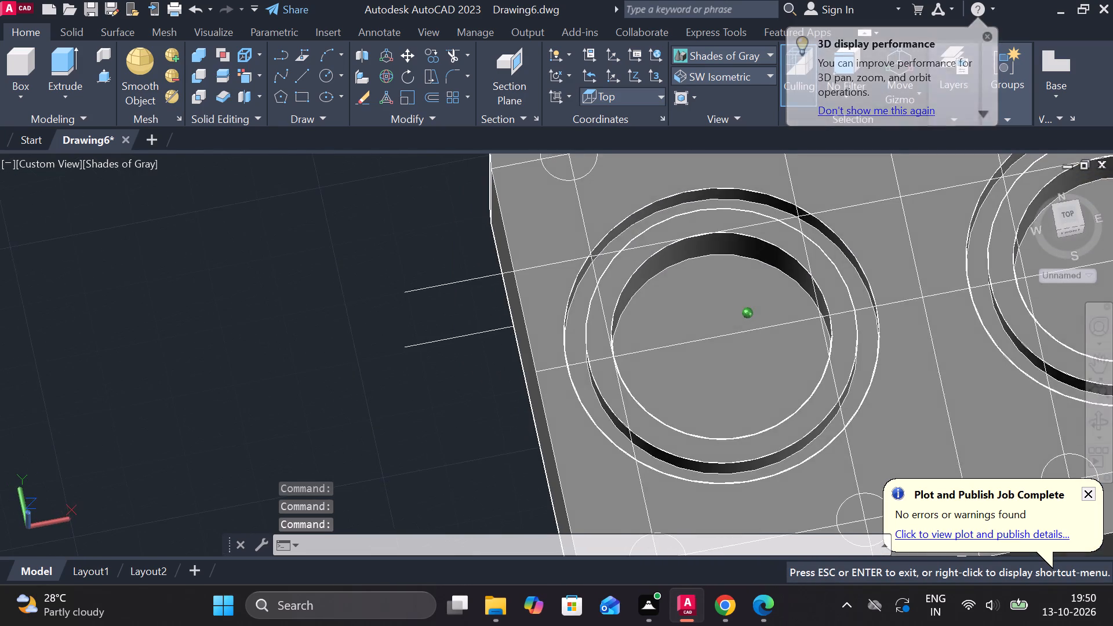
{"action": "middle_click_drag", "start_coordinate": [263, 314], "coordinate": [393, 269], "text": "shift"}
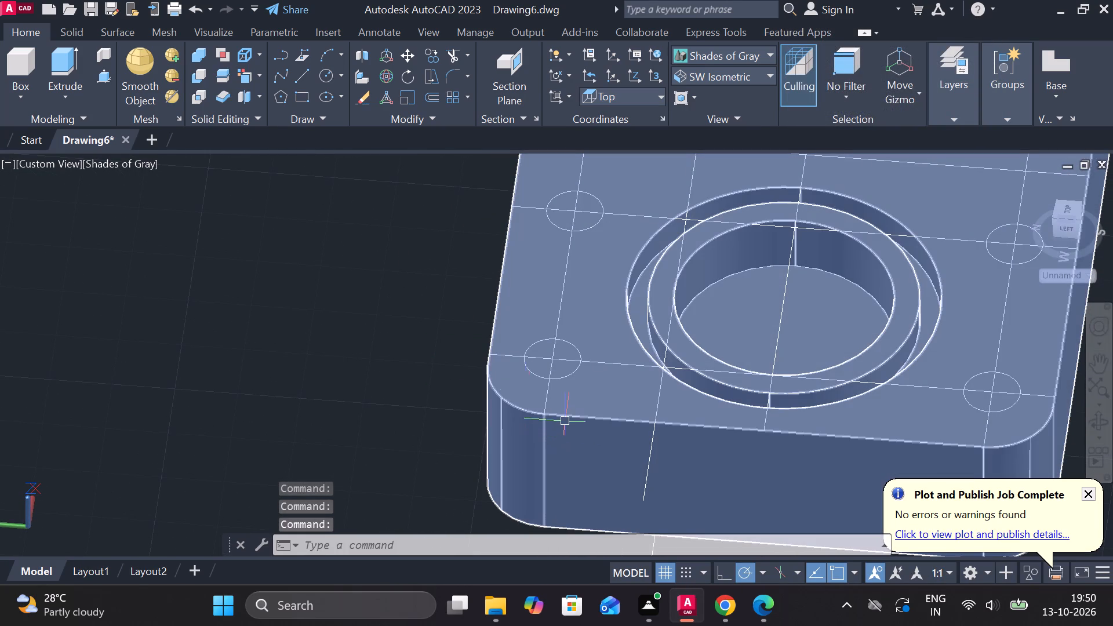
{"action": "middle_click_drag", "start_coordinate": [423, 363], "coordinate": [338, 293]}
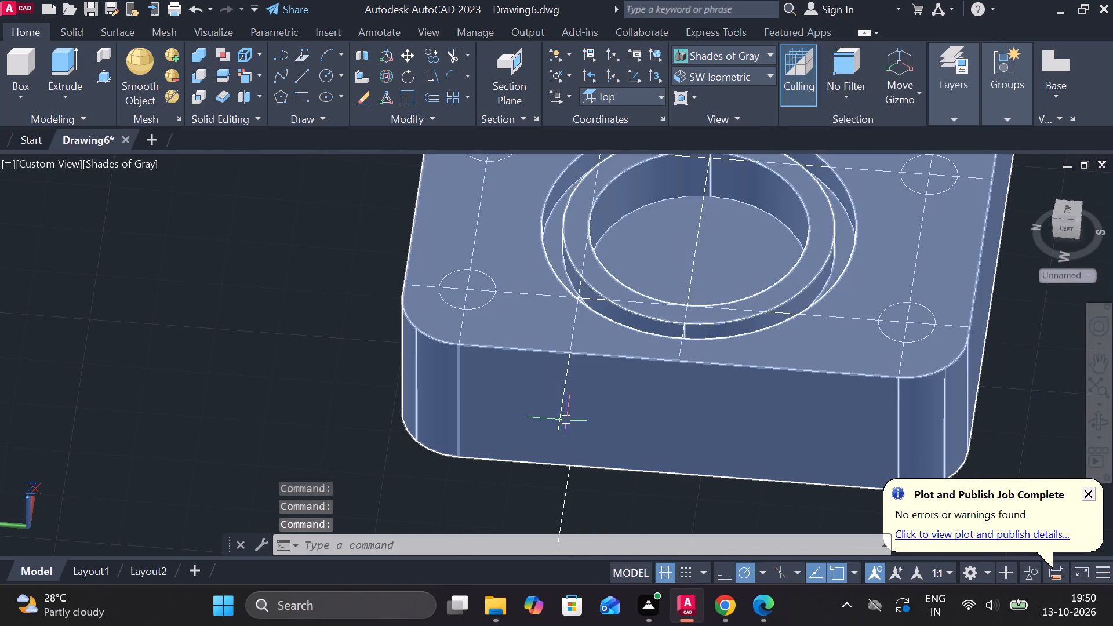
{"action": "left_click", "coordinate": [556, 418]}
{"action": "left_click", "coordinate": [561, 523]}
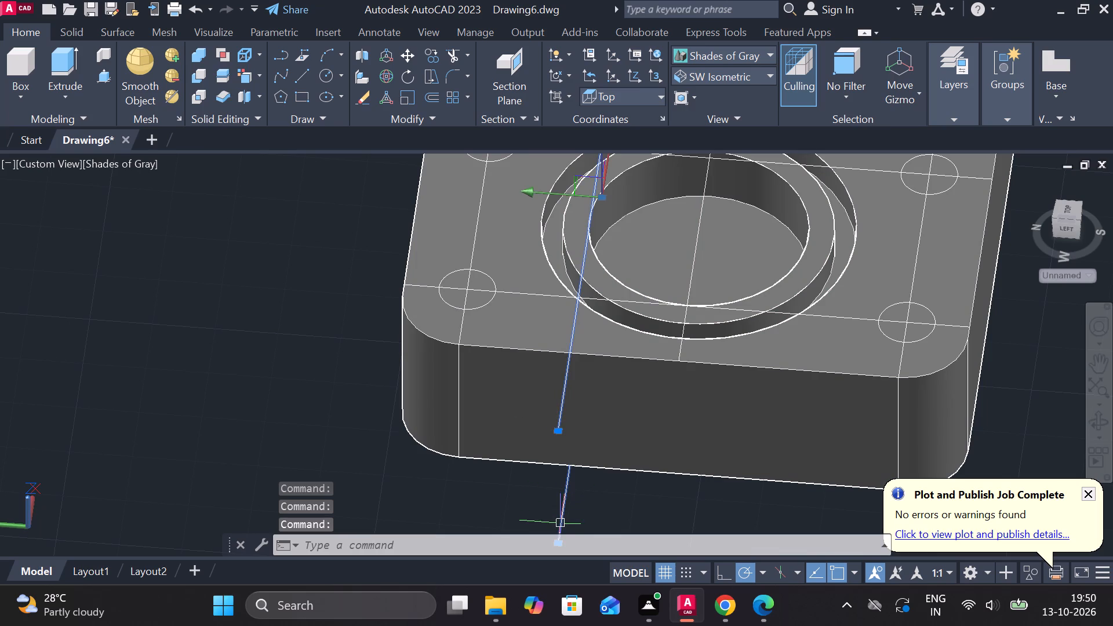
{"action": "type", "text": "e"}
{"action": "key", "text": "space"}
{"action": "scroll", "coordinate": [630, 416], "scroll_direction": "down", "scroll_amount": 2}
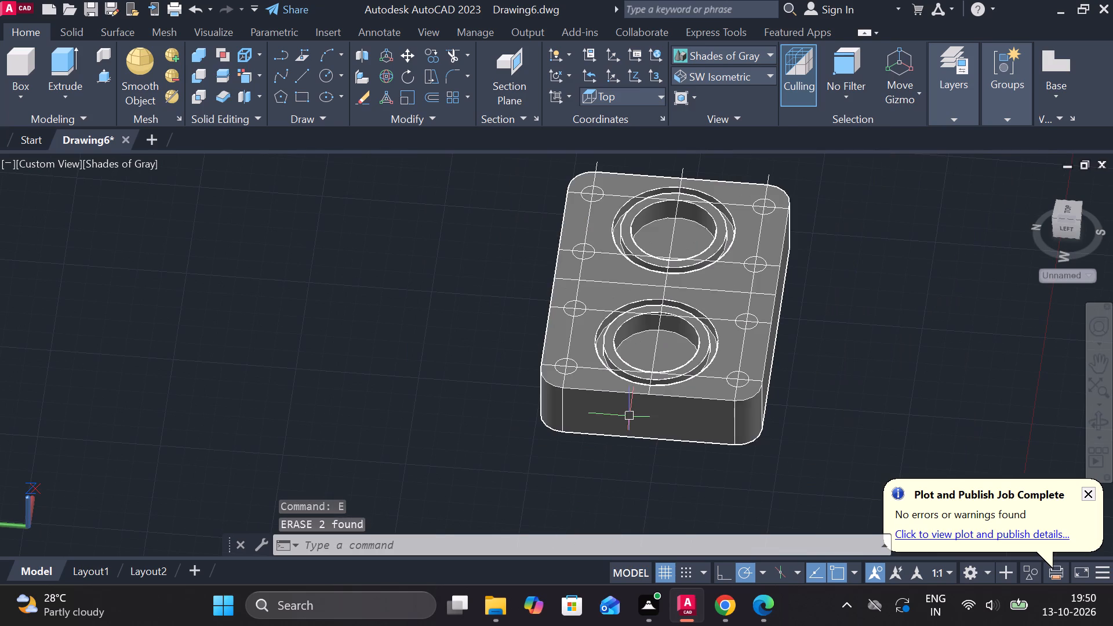
Set the visual style to 2D Wireframe.
{"action": "scroll", "coordinate": [569, 414], "scroll_direction": "up", "scroll_amount": 1}
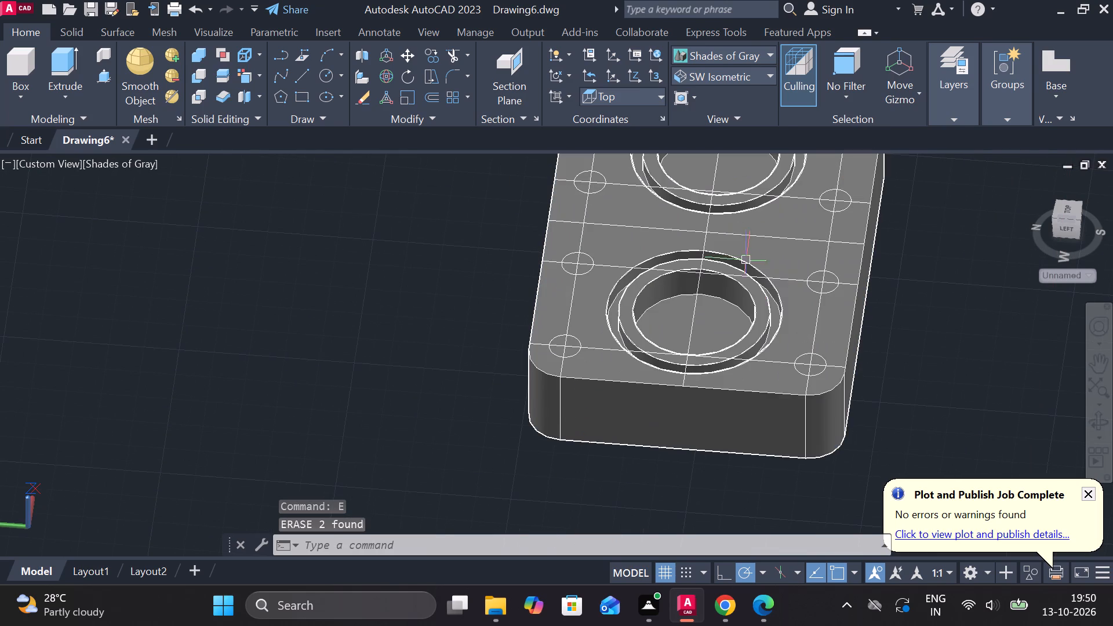
{"action": "middle_click_drag", "start_coordinate": [877, 397], "coordinate": [834, 381], "text": "shift"}
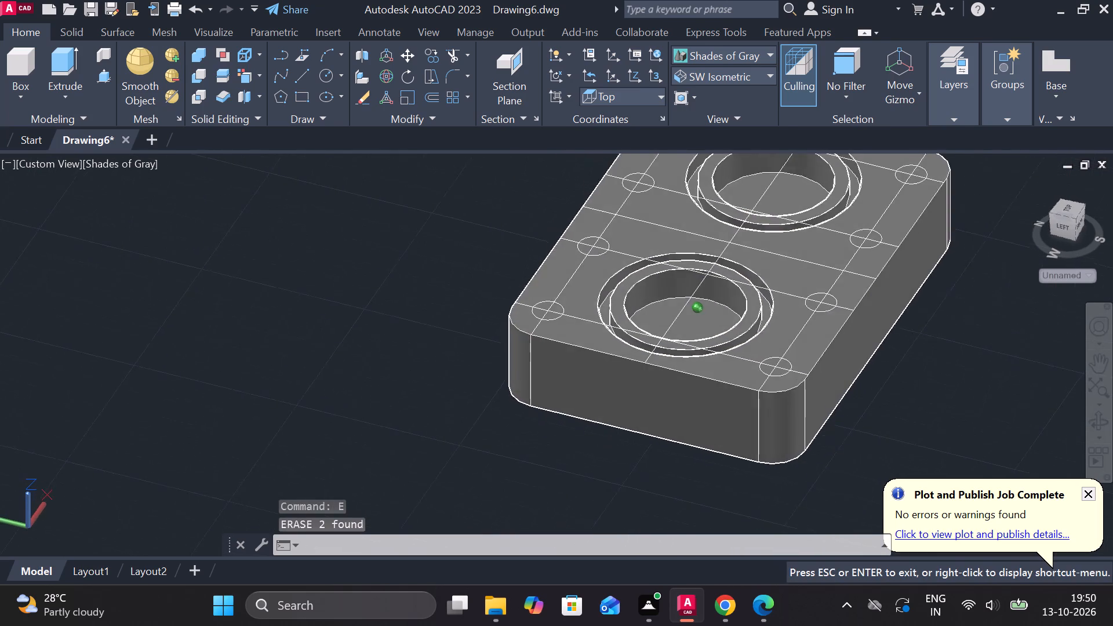
{"action": "middle_click_drag", "start_coordinate": [834, 381], "coordinate": [815, 372], "text": "shift"}
{"action": "scroll", "coordinate": [526, 264], "scroll_direction": "up", "scroll_amount": 1}
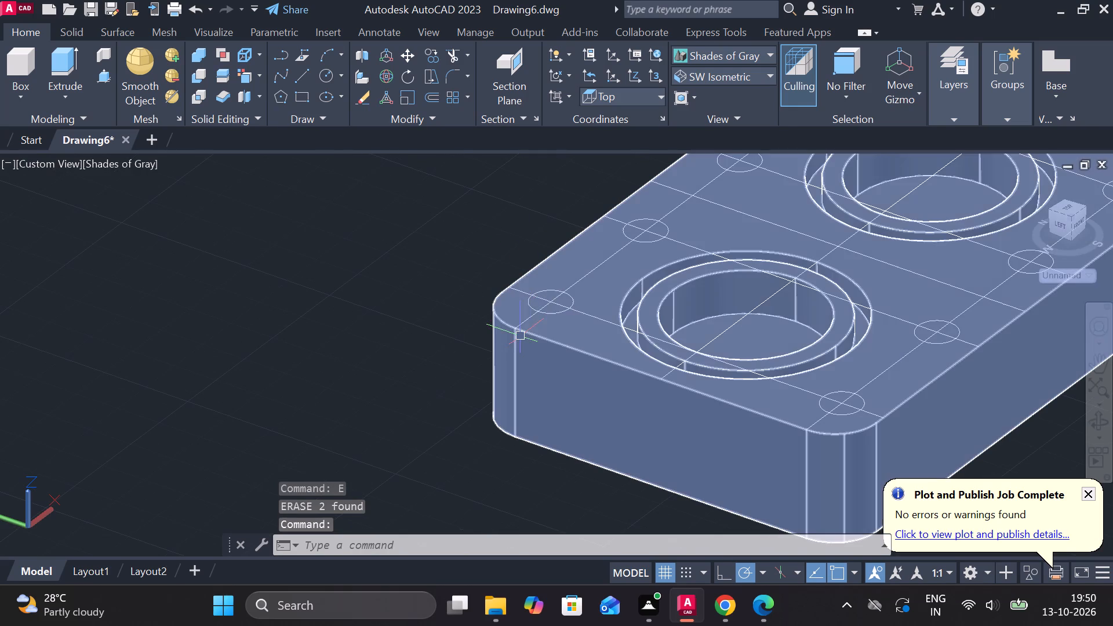
{"action": "left_click", "coordinate": [719, 54]}
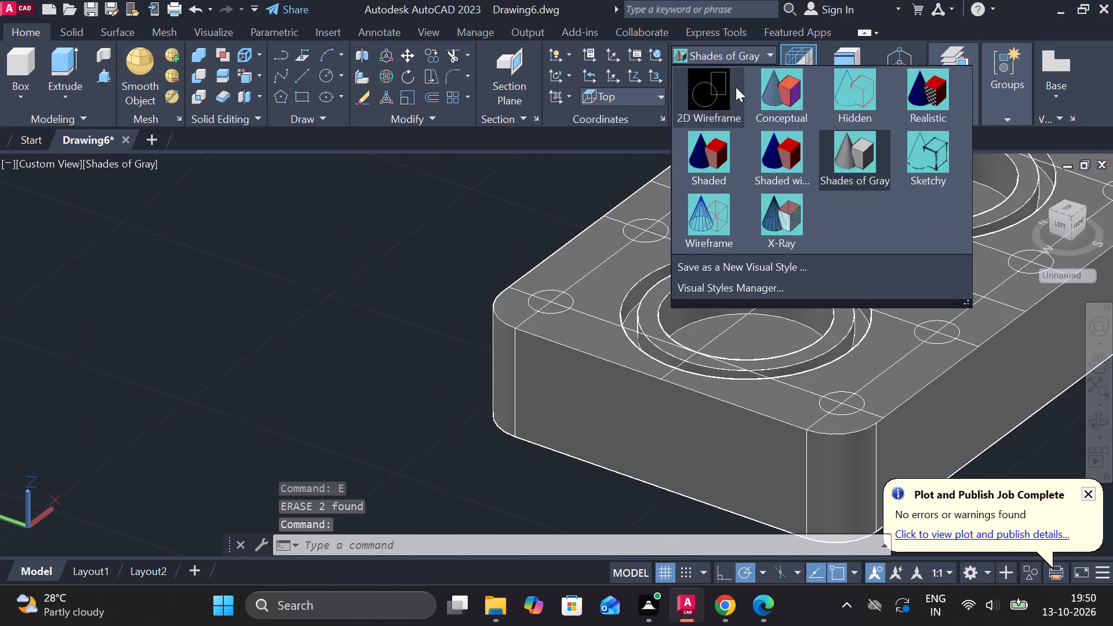
{"action": "left_click", "coordinate": [736, 87]}
Copy the long guide line from its end on the top face's near short edge to both corner tangent points of the bottom short edge.
{"action": "scroll", "coordinate": [553, 330], "scroll_direction": "up", "scroll_amount": 1}
{"action": "left_click", "coordinate": [507, 313]}
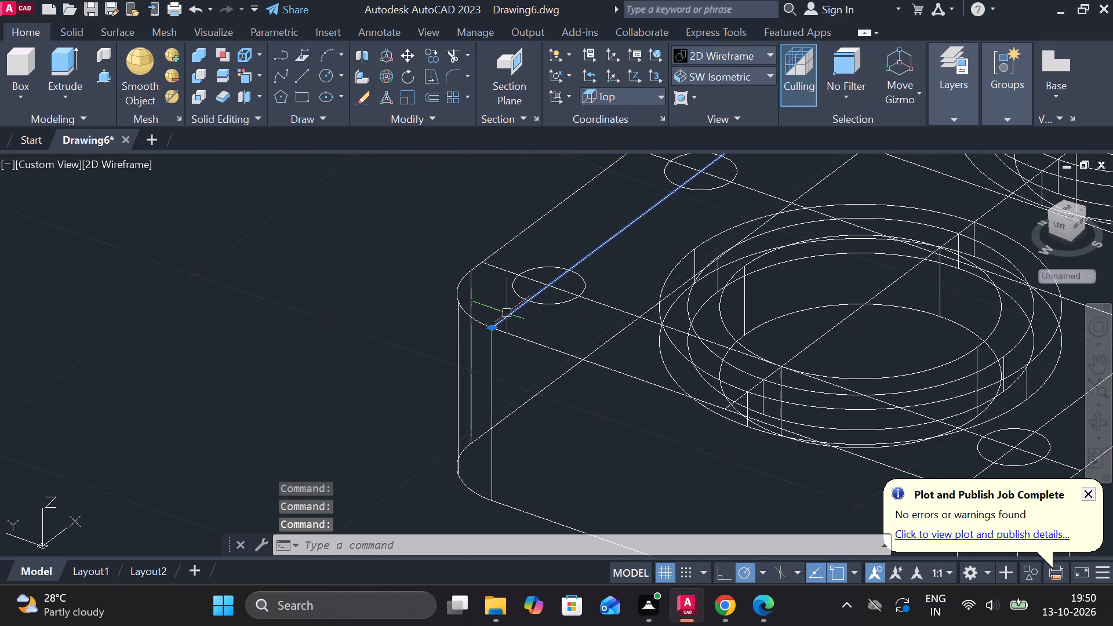
{"action": "type", "text": "co"}
{"action": "key", "text": "Return"}
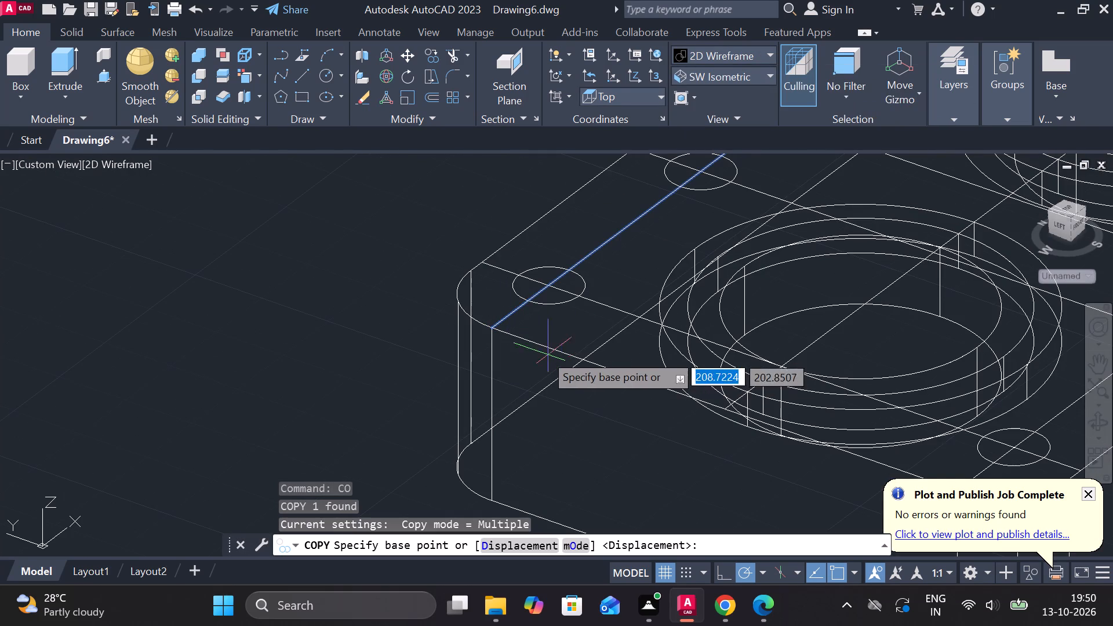
{"action": "left_click", "coordinate": [497, 333]}
{"action": "middle_click_drag", "start_coordinate": [515, 438], "coordinate": [533, 312]}
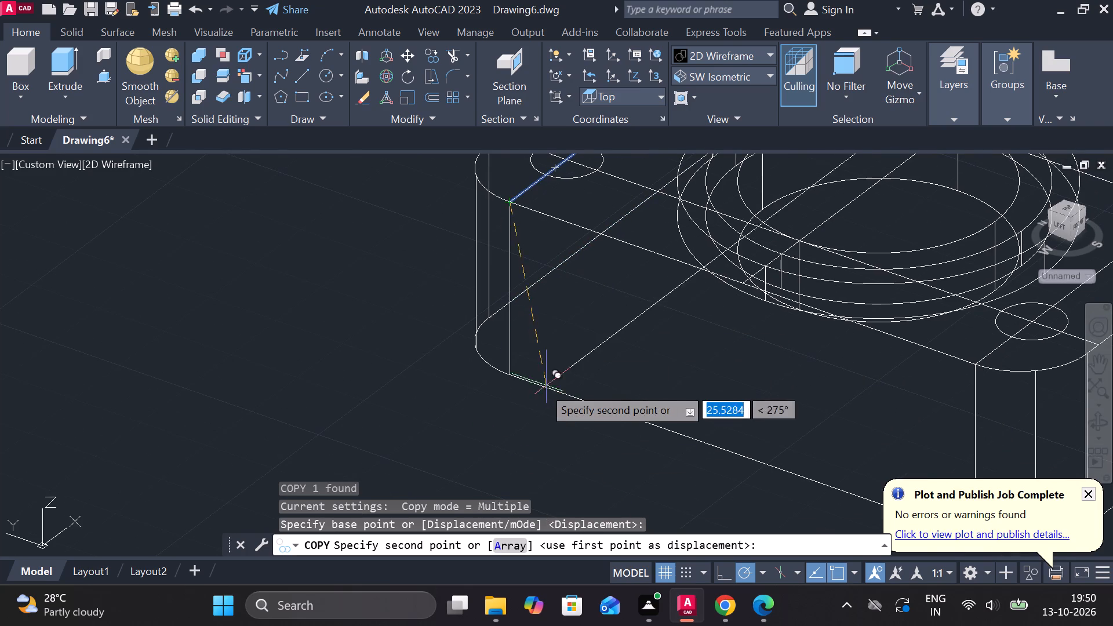
{"action": "left_click", "coordinate": [505, 378]}
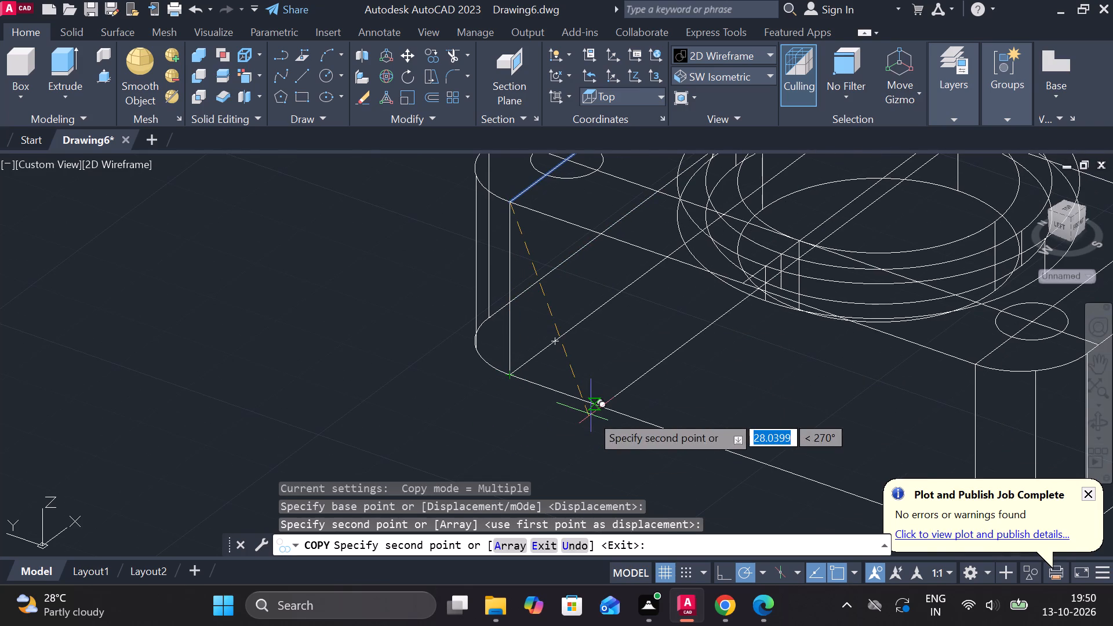
{"action": "scroll", "coordinate": [599, 414], "scroll_direction": "down", "scroll_amount": 1}
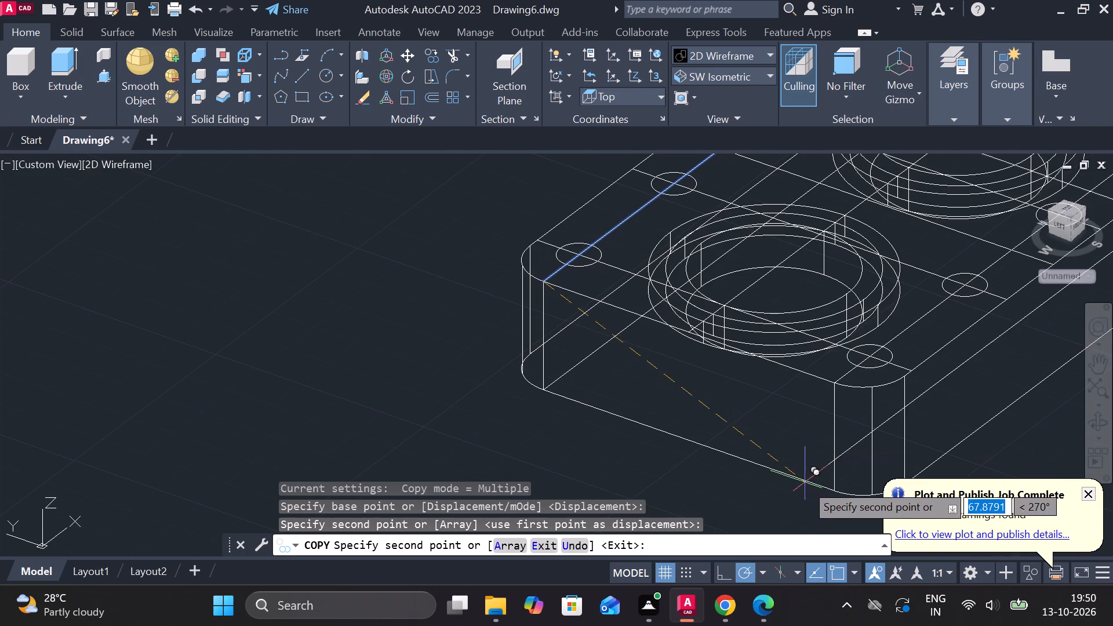
{"action": "middle_click_drag", "start_coordinate": [839, 492], "coordinate": [568, 417]}
{"action": "scroll", "coordinate": [568, 412], "scroll_direction": "up", "scroll_amount": 2}
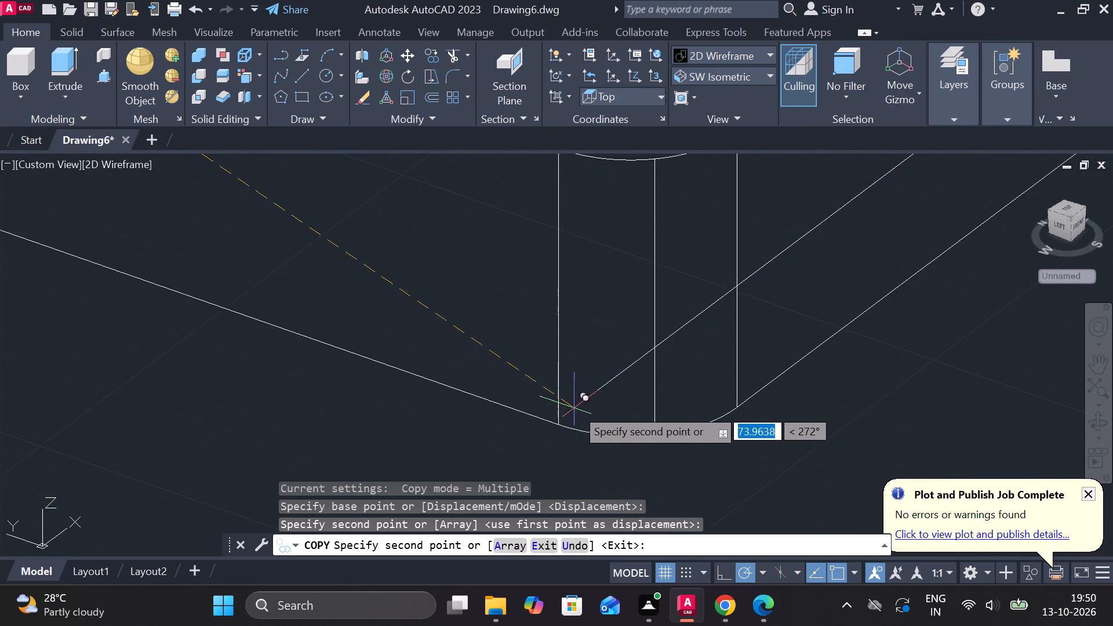
{"action": "scroll", "coordinate": [555, 426], "scroll_direction": "down", "scroll_amount": 1}
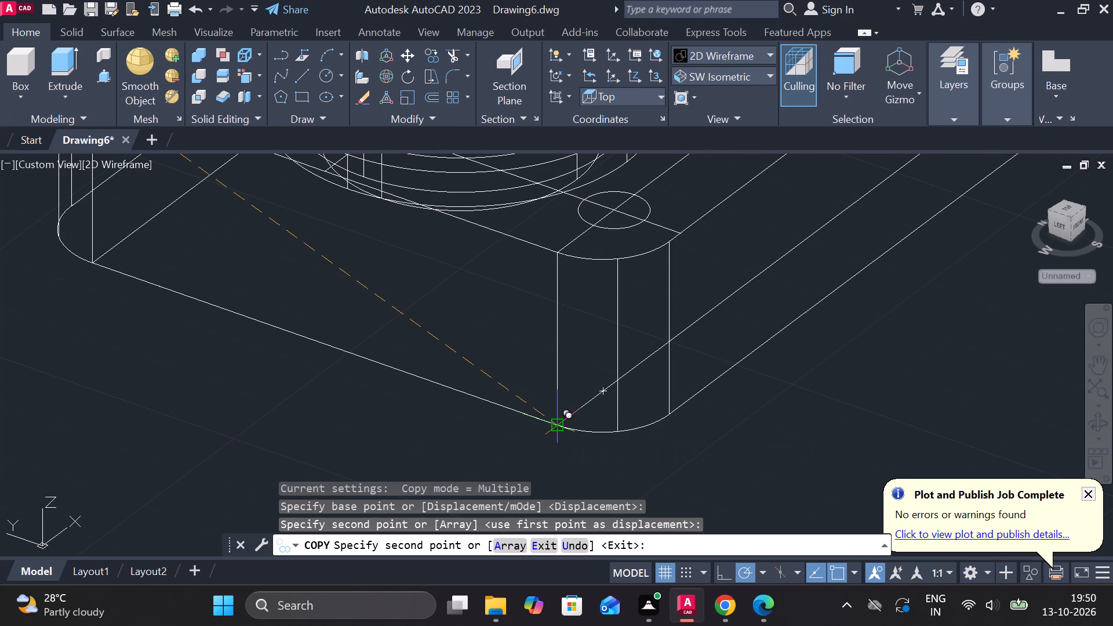
{"action": "left_click", "coordinate": [555, 428]}
{"action": "scroll", "coordinate": [710, 369], "scroll_direction": "down", "scroll_amount": 2}
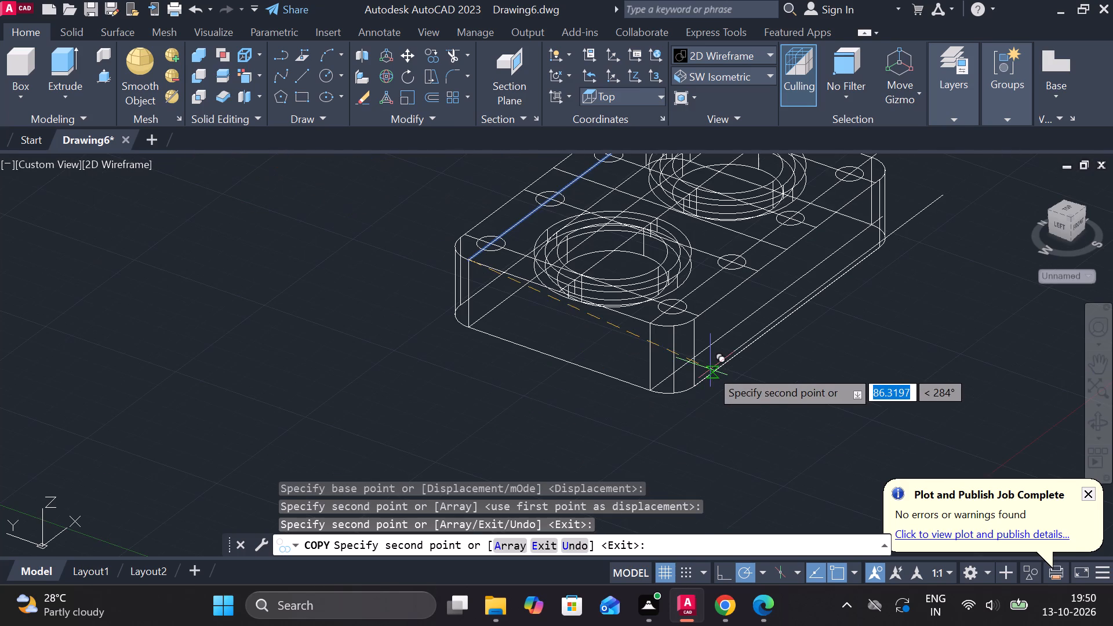
{"action": "key", "text": "Escape"}
Set the visual style to Shades of Gray.
{"action": "left_click", "coordinate": [697, 49]}
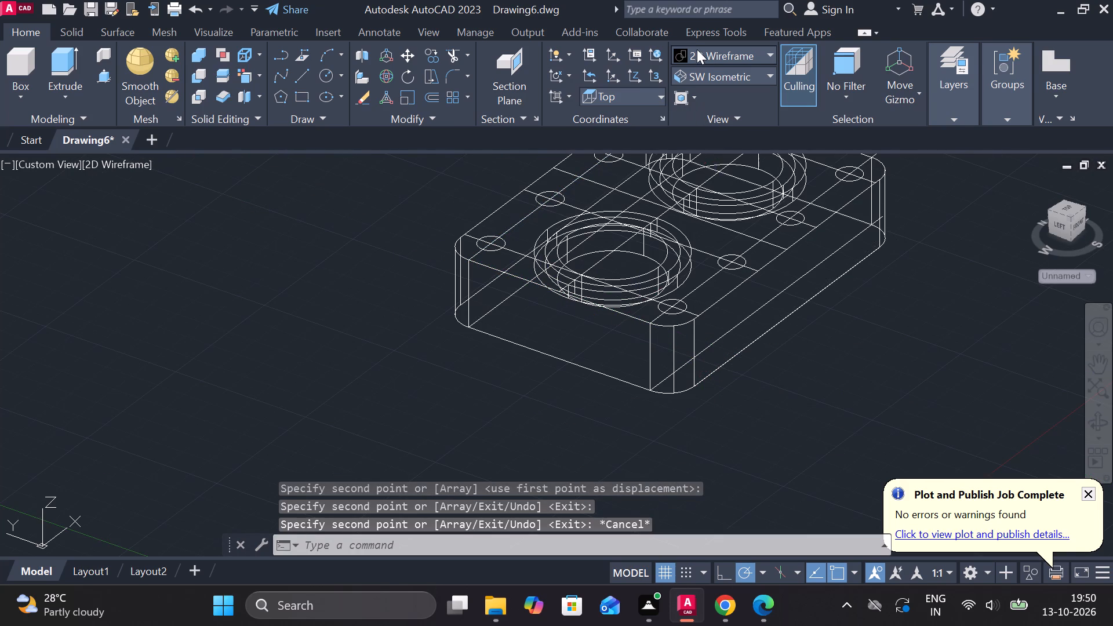
{"action": "left_click", "coordinate": [859, 154]}
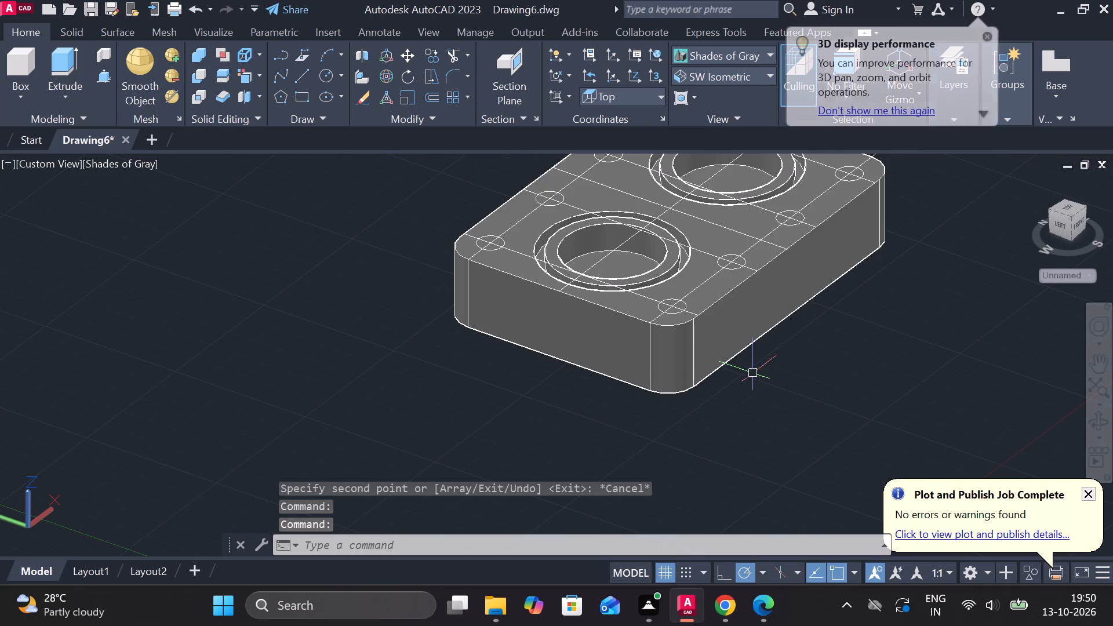
{"action": "middle_click_drag", "start_coordinate": [760, 374], "coordinate": [719, 333], "text": "shift"}
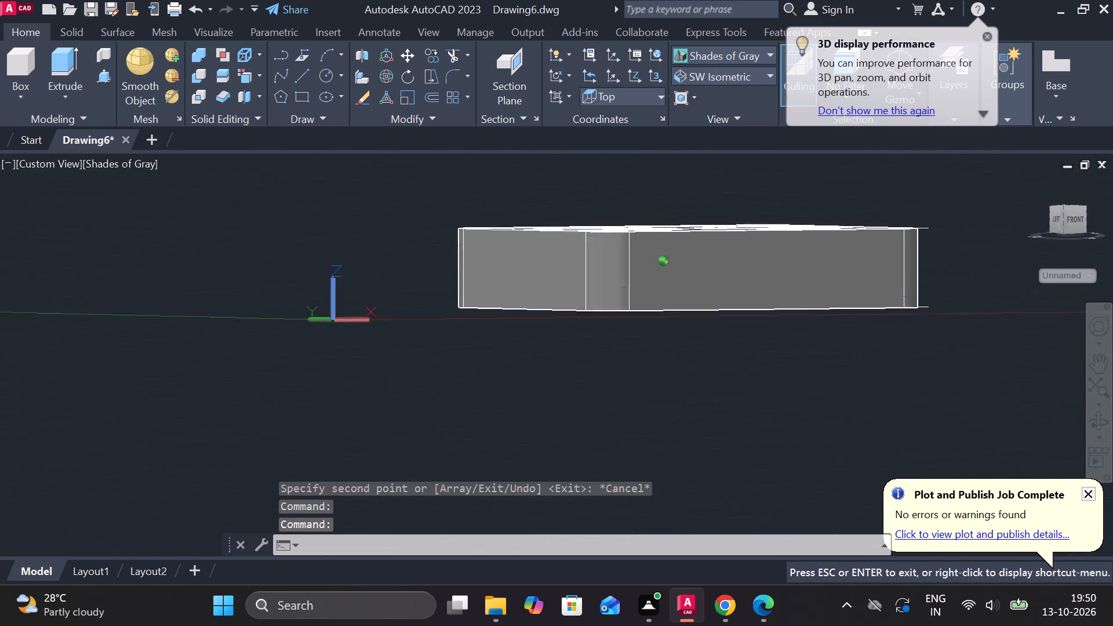
{"action": "middle_click_drag", "start_coordinate": [719, 333], "coordinate": [722, 350], "text": "shift"}
Turn off the grid display.
{"action": "left_click", "coordinate": [664, 580]}
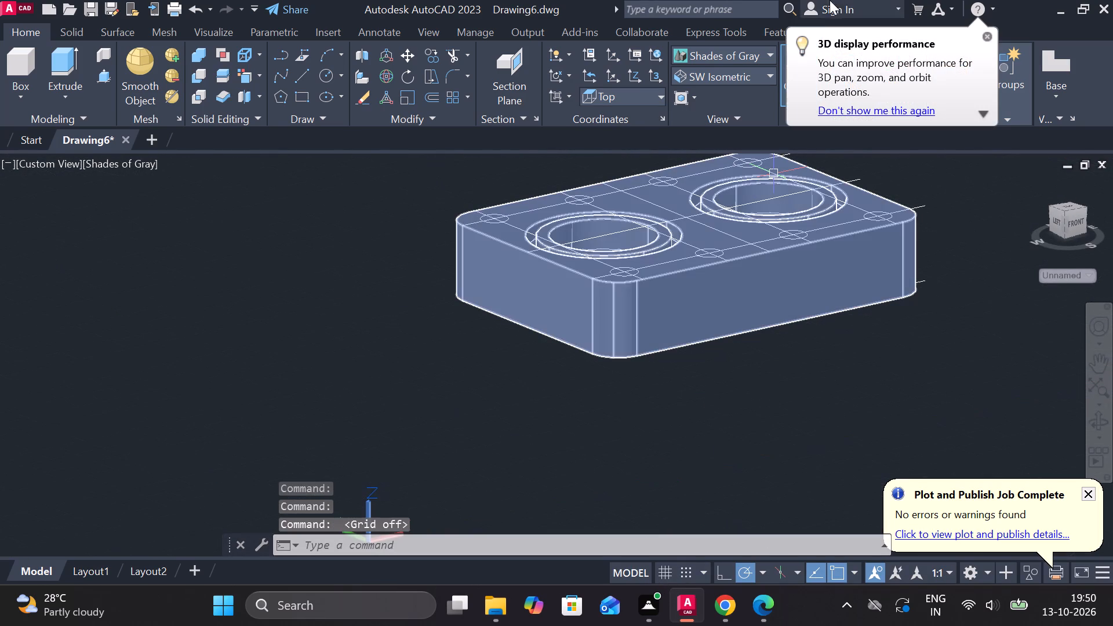
Set the visual style back to 2D Wireframe.
{"action": "left_click", "coordinate": [744, 54]}
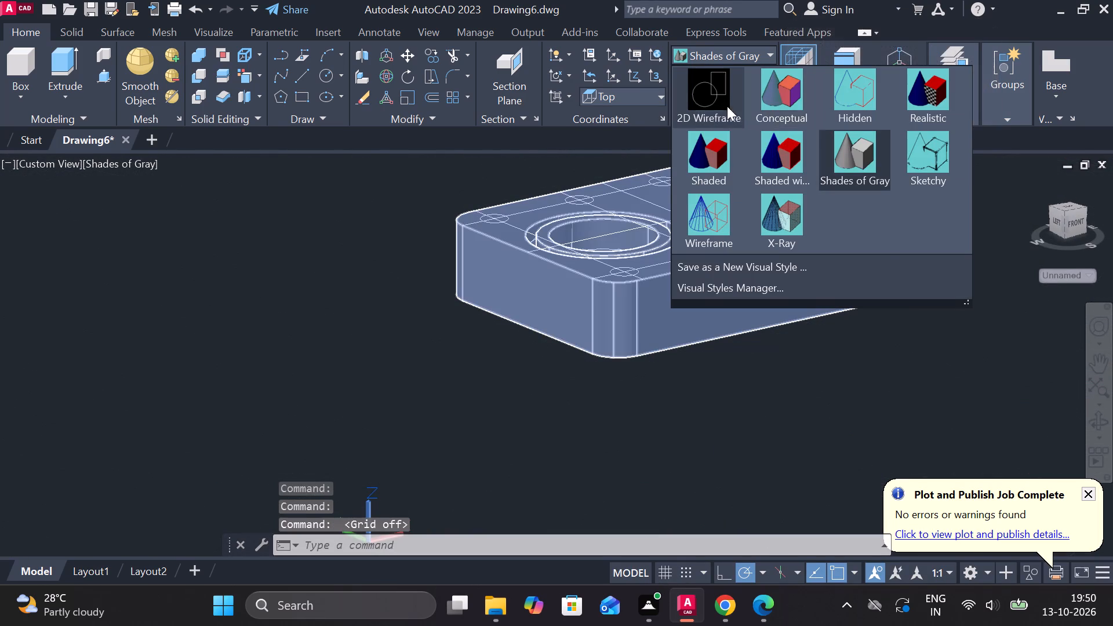
{"action": "left_click", "coordinate": [714, 97]}
Try to copy the 90-long crosswise guide line through the end hole circles 25 units down from its end on the top face's long edge.
{"action": "scroll", "coordinate": [520, 249], "scroll_direction": "up", "scroll_amount": 1}
{"action": "middle_click_drag", "start_coordinate": [486, 290], "coordinate": [489, 291]}
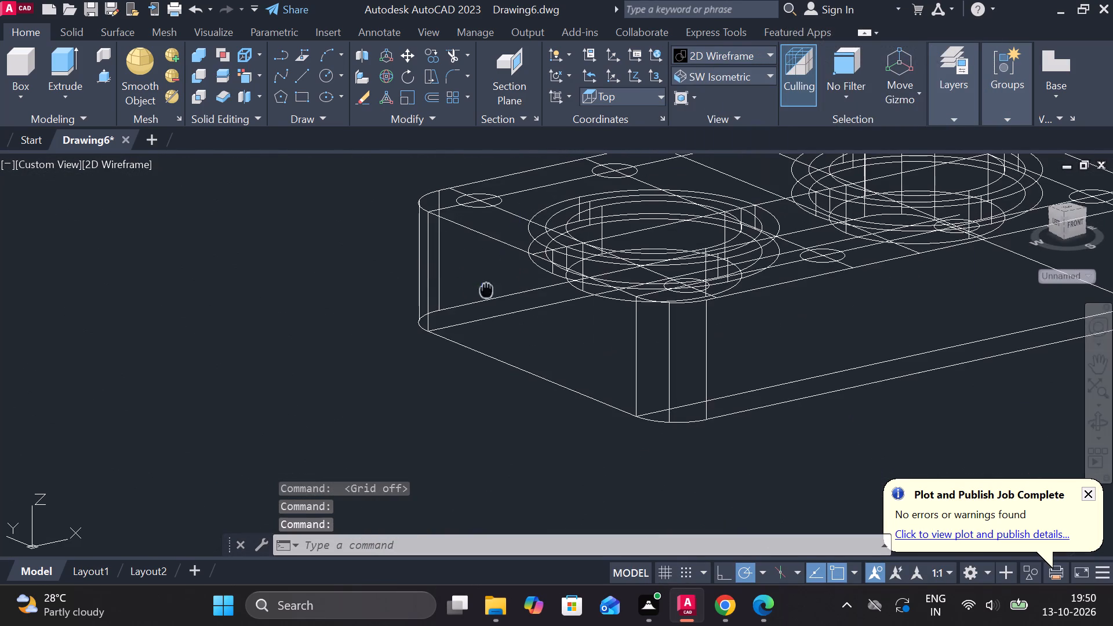
{"action": "middle_click_drag", "start_coordinate": [489, 291], "coordinate": [502, 321]}
{"action": "scroll", "coordinate": [467, 308], "scroll_direction": "up", "scroll_amount": 1}
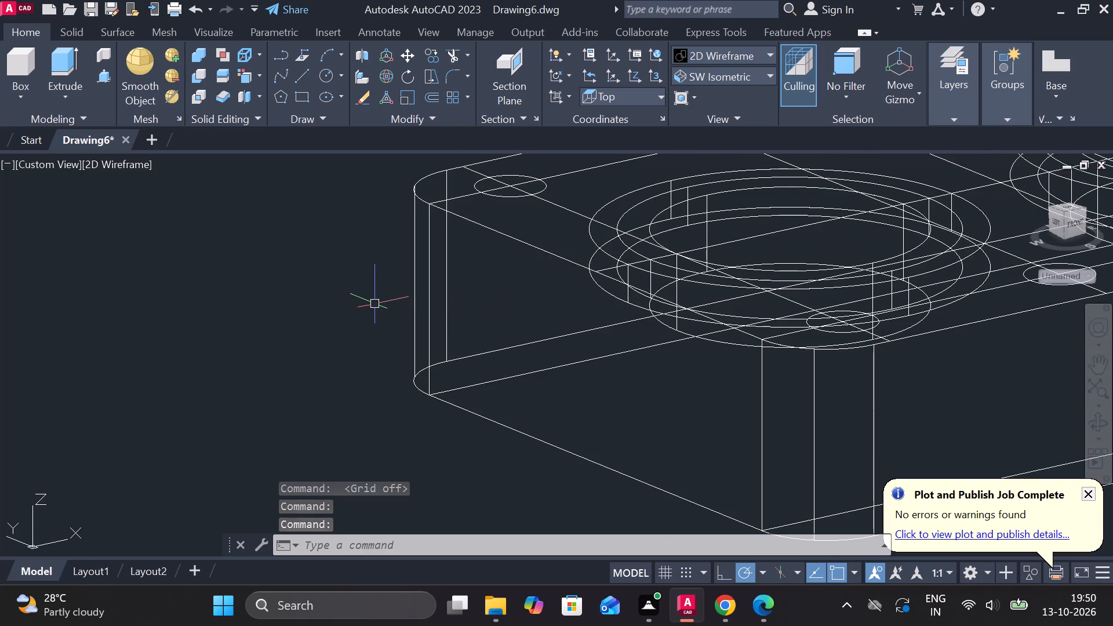
{"action": "scroll", "coordinate": [386, 305], "scroll_direction": "up", "scroll_amount": 1, "text": "shift"}
{"action": "middle_click_drag", "start_coordinate": [387, 305], "coordinate": [413, 314], "text": "shift"}
{"action": "scroll", "coordinate": [443, 307], "scroll_direction": "down", "scroll_amount": 2}
{"action": "middle_click_drag", "start_coordinate": [412, 286], "coordinate": [532, 323], "text": "shift"}
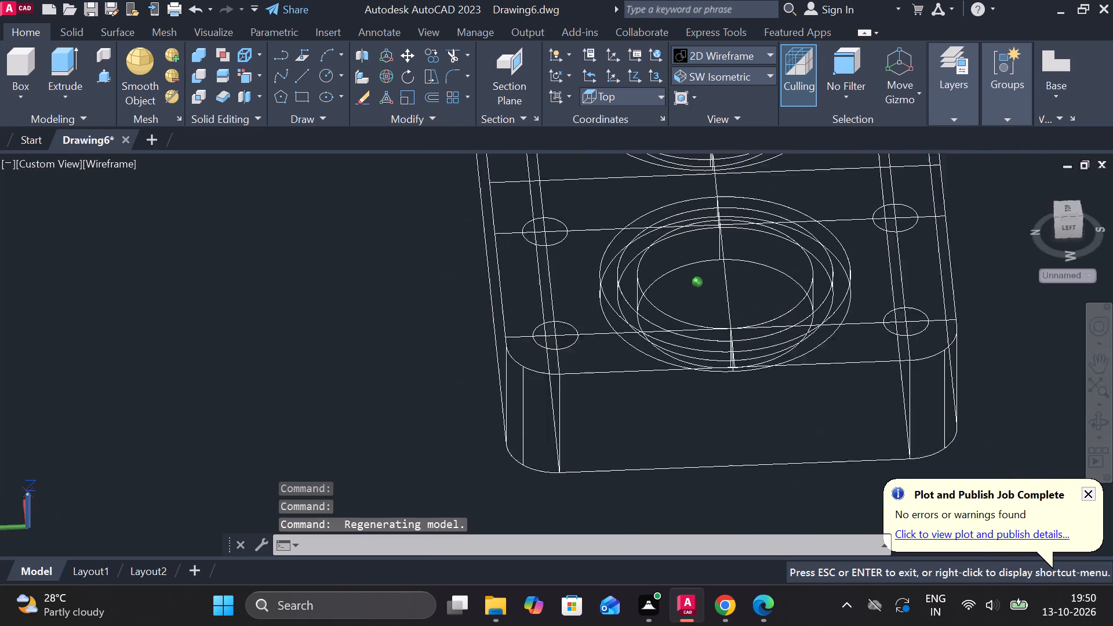
{"action": "middle_click_drag", "start_coordinate": [532, 323], "coordinate": [620, 318], "text": "shift"}
{"action": "scroll", "coordinate": [603, 385], "scroll_direction": "up", "scroll_amount": 1}
{"action": "middle_click_drag", "start_coordinate": [603, 387], "coordinate": [572, 292]}
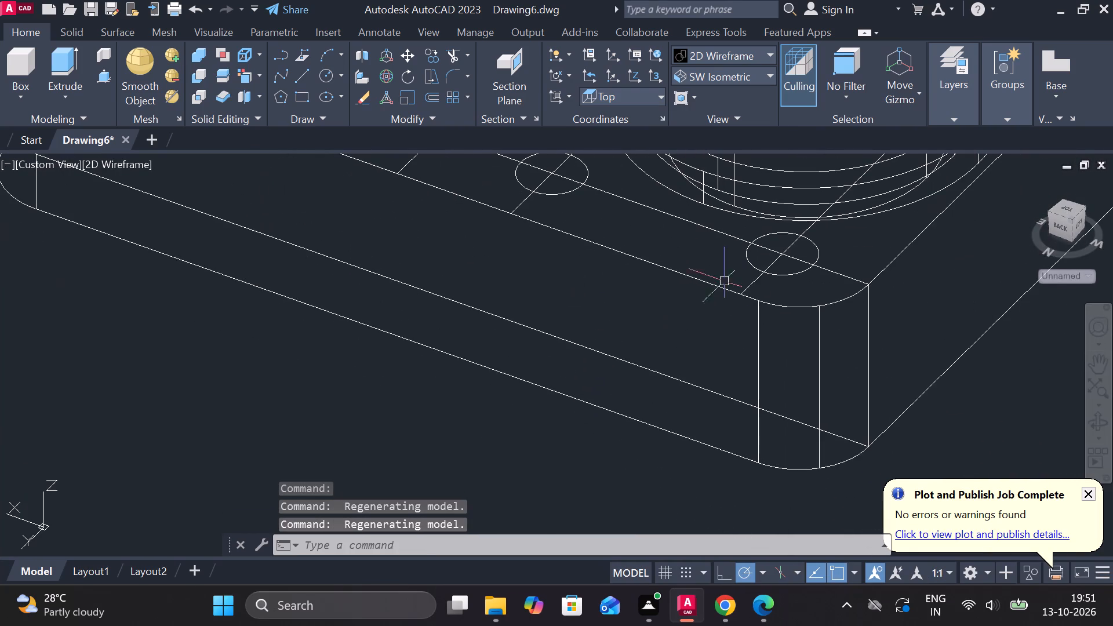
{"action": "double_click", "coordinate": [755, 289]}
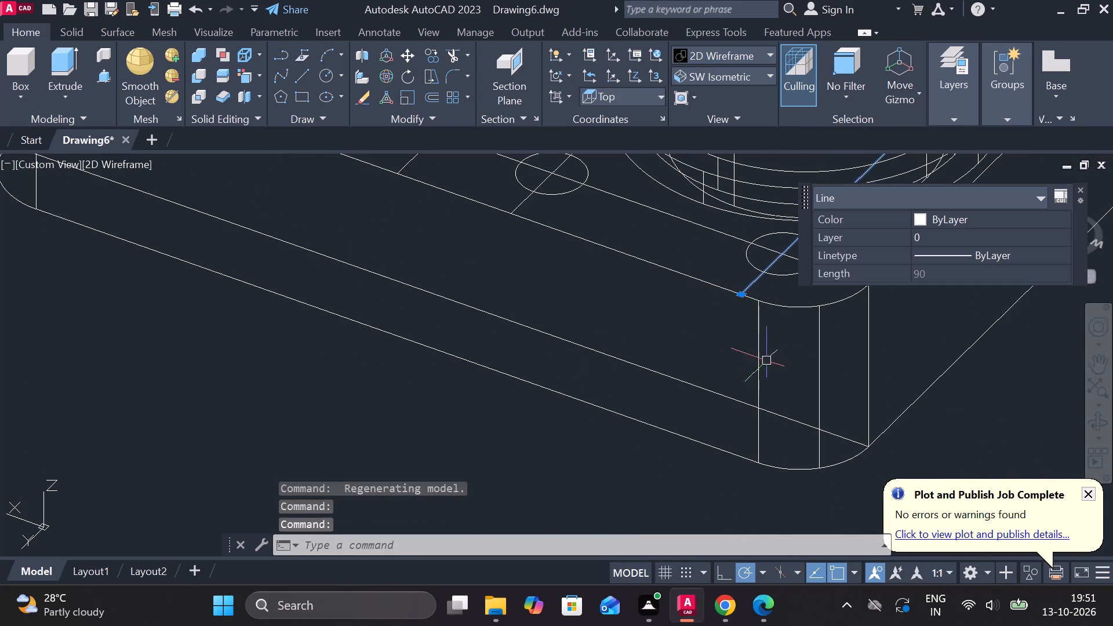
{"action": "type", "text": "co"}
{"action": "key", "text": "Return"}
{"action": "left_click", "coordinate": [742, 292]}
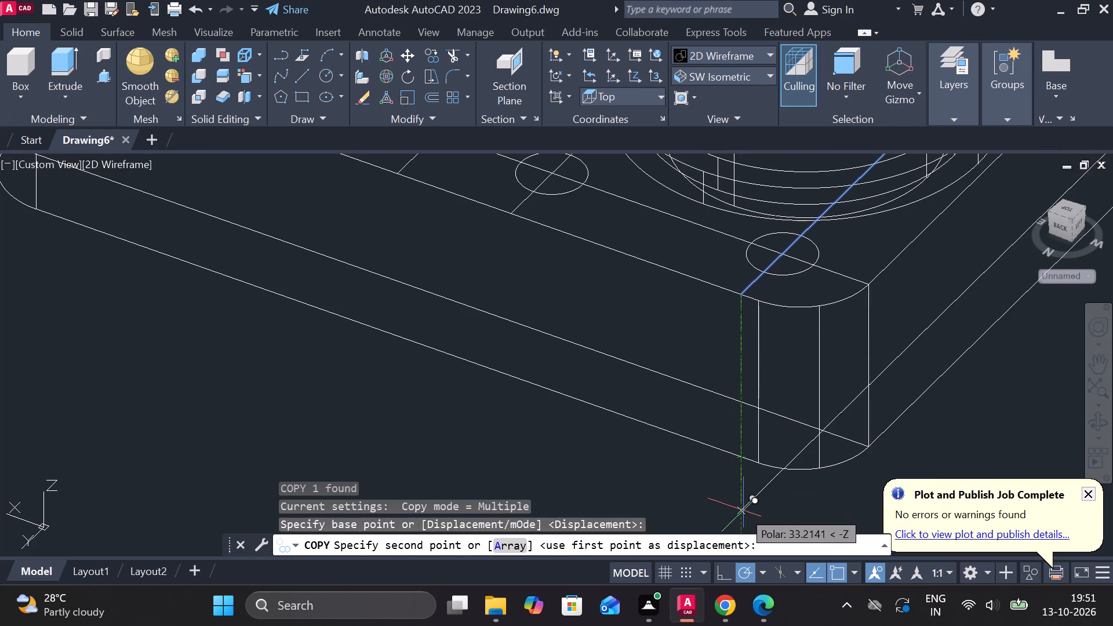
{"action": "type", "text": "25"}
{"action": "key", "text": "space"}
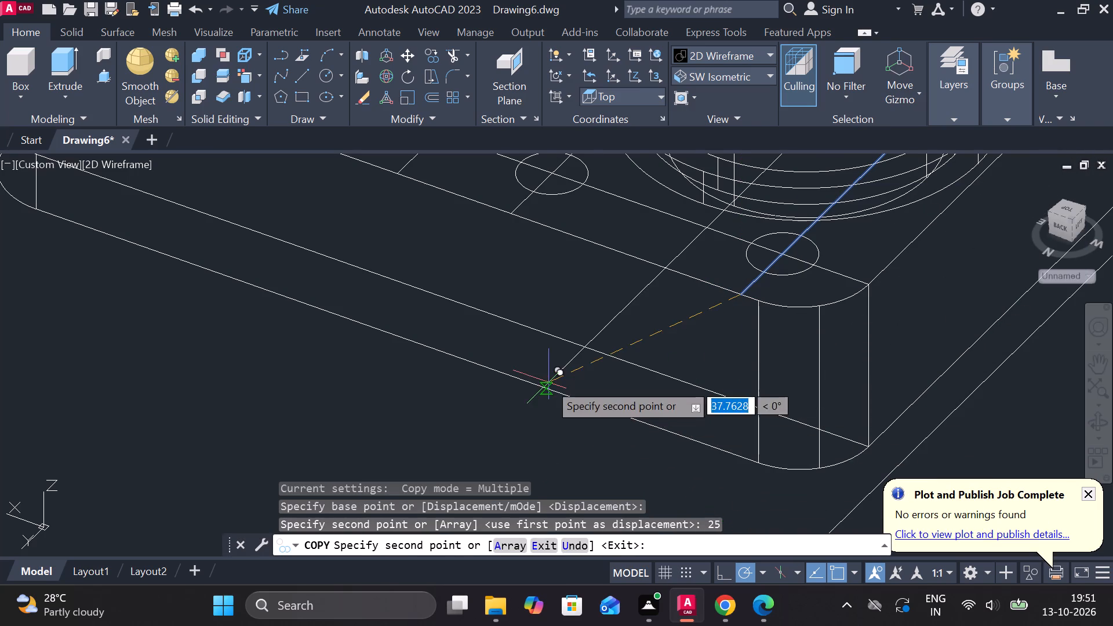
Place another copy of the crosswise guide line on the block's bottom long edge, directly below the original line's end.
{"action": "scroll", "coordinate": [647, 396], "scroll_direction": "down", "scroll_amount": 1}
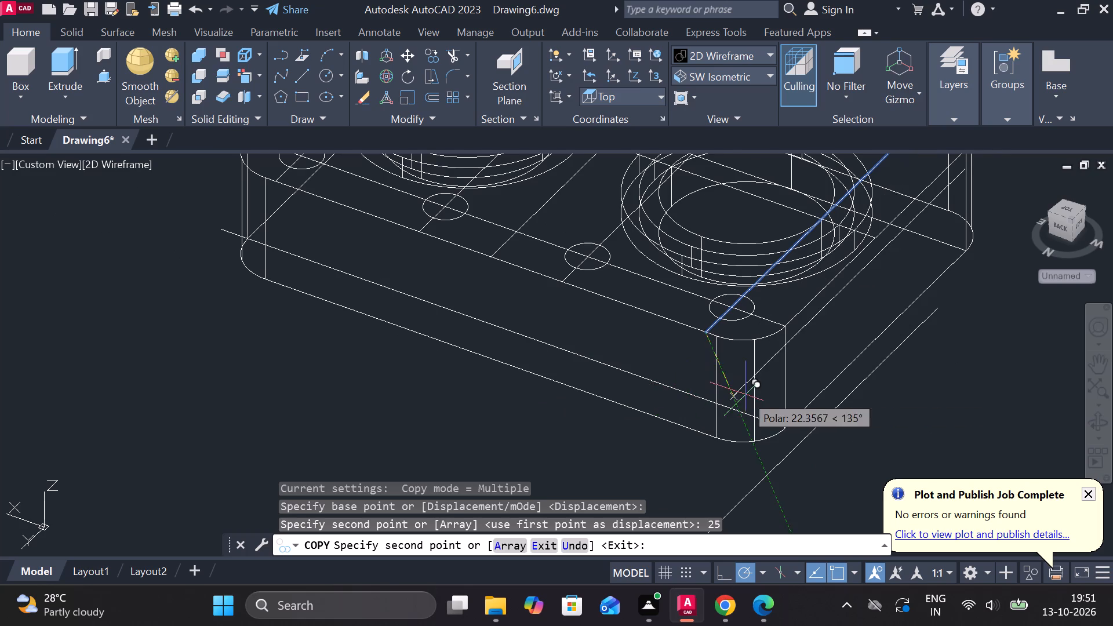
{"action": "middle_click_drag", "start_coordinate": [745, 396], "coordinate": [711, 329], "text": "shift"}
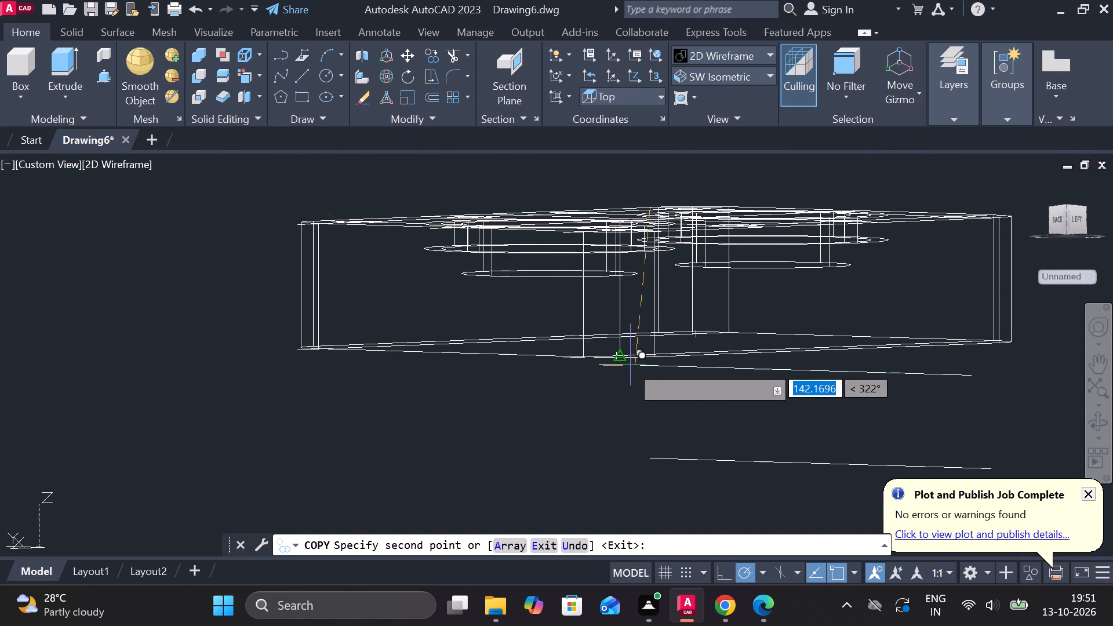
{"action": "middle_click_drag", "start_coordinate": [665, 363], "coordinate": [683, 389], "text": "shift"}
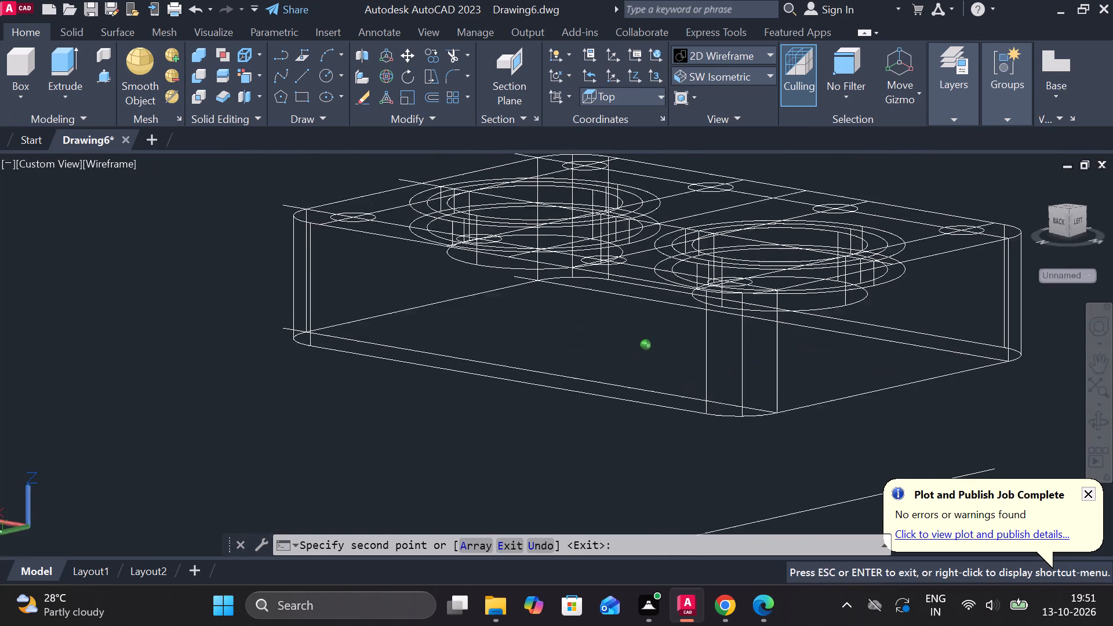
{"action": "middle_click_drag", "start_coordinate": [683, 389], "coordinate": [684, 393], "text": "shift"}
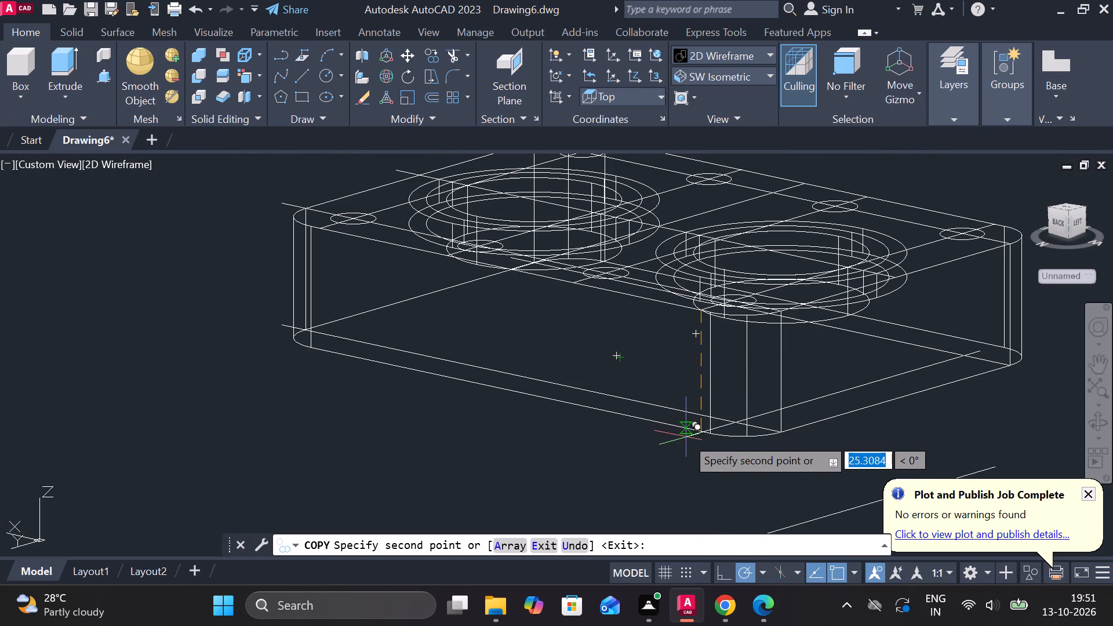
{"action": "scroll", "coordinate": [697, 437], "scroll_direction": "up", "scroll_amount": 2}
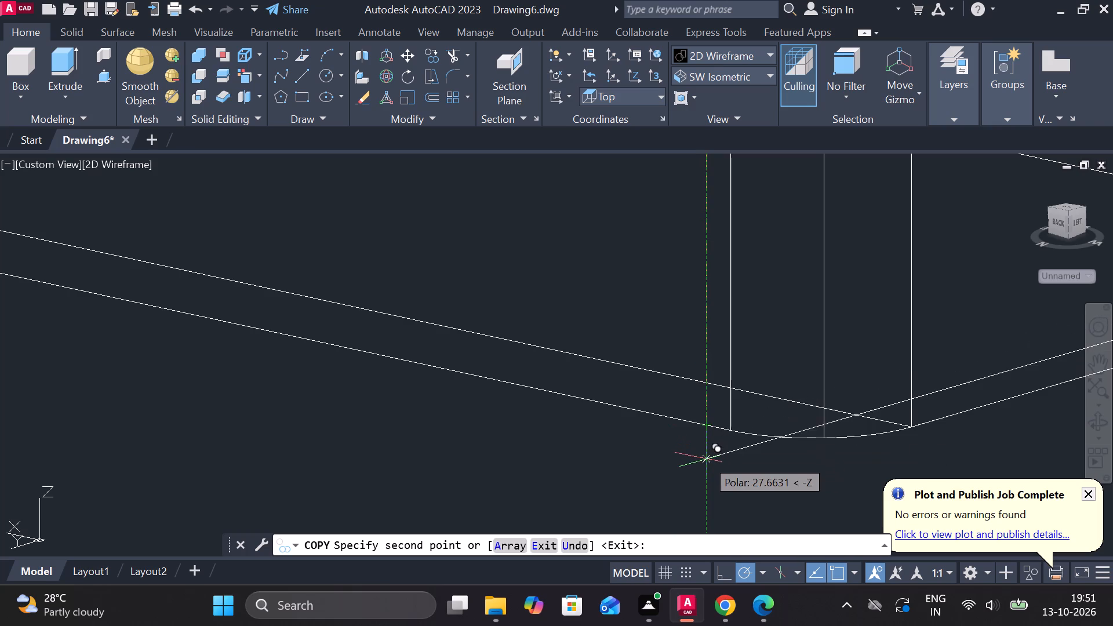
{"action": "left_click", "coordinate": [705, 428]}
{"action": "scroll", "coordinate": [699, 417], "scroll_direction": "down", "scroll_amount": 2}
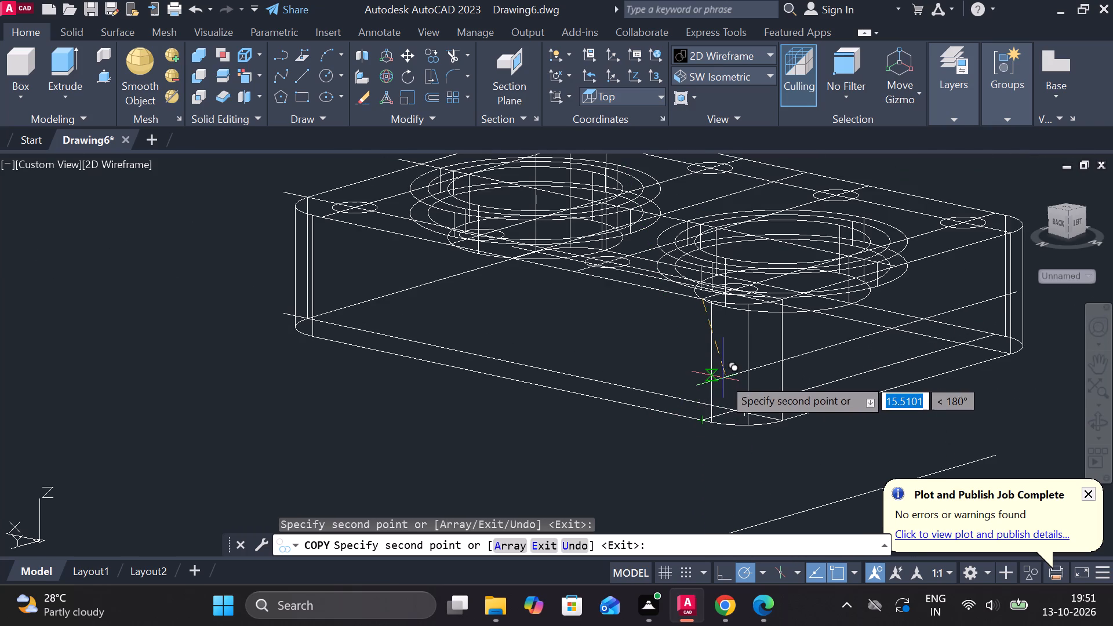
{"action": "key", "text": "Escape"}
Erase the stray guide line copy lying below the block.
{"action": "scroll", "coordinate": [723, 380], "scroll_direction": "down", "scroll_amount": 1}
{"action": "left_click", "coordinate": [787, 457]}
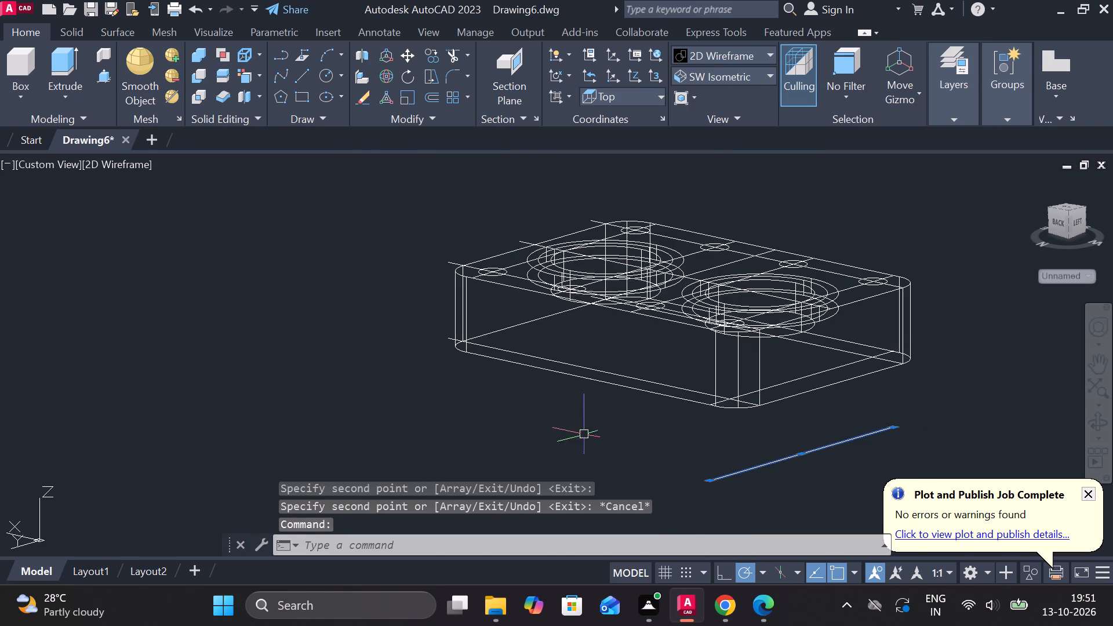
{"action": "type", "text": "e"}
{"action": "key", "text": "space"}
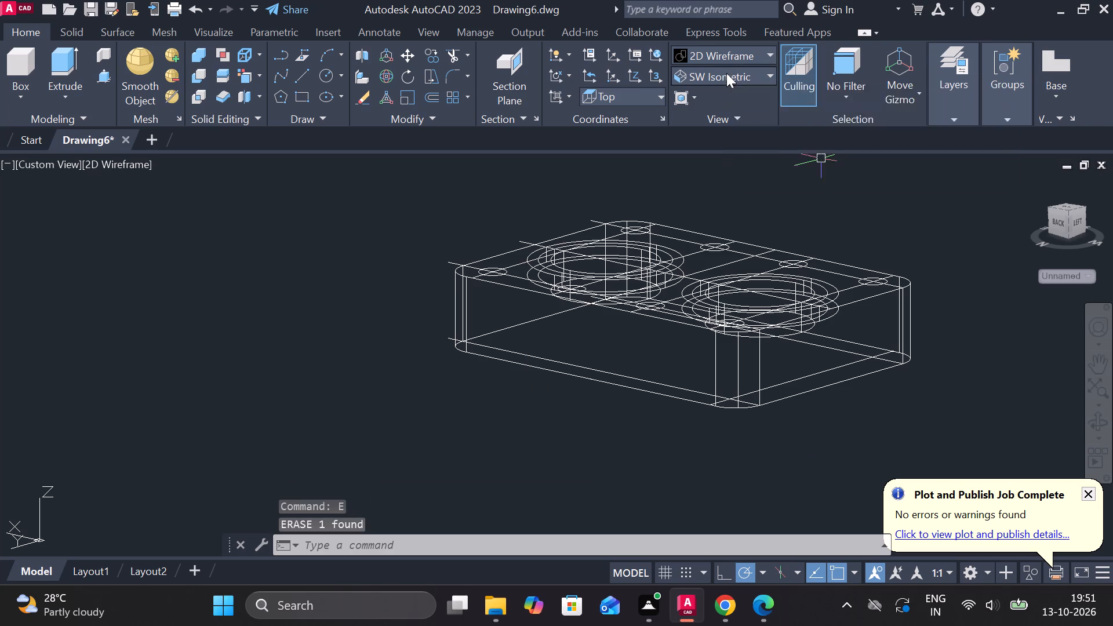
Set the visual style to Shades of Gray.
{"action": "left_click", "coordinate": [726, 58]}
{"action": "left_click", "coordinate": [839, 148]}
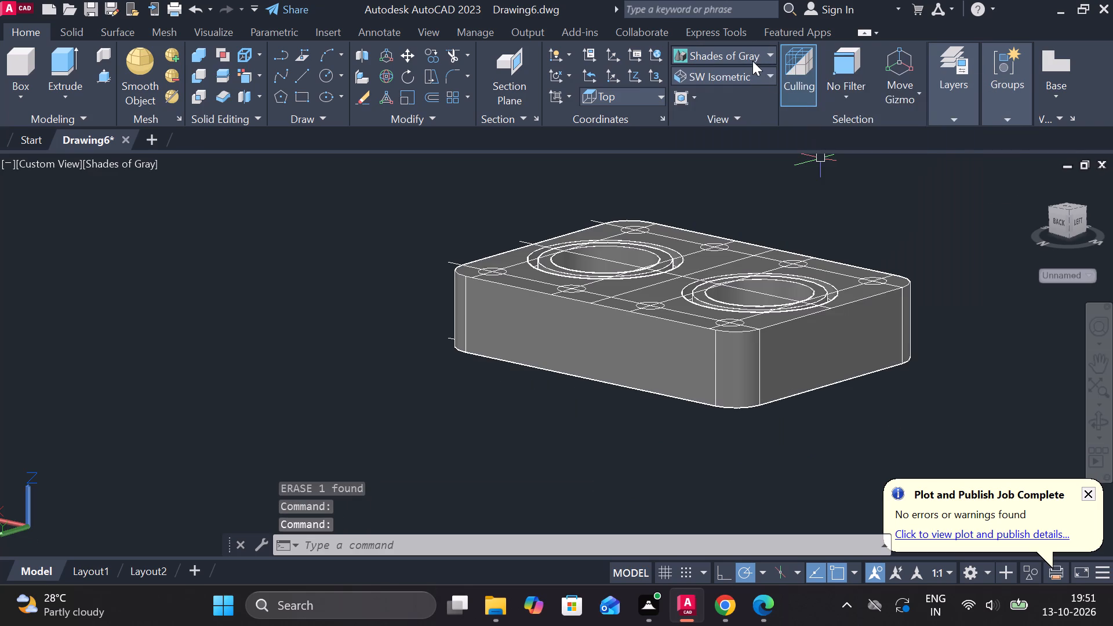
Switch to the Bottom view to look squarely at the block's underside.
{"action": "left_click", "coordinate": [744, 52]}
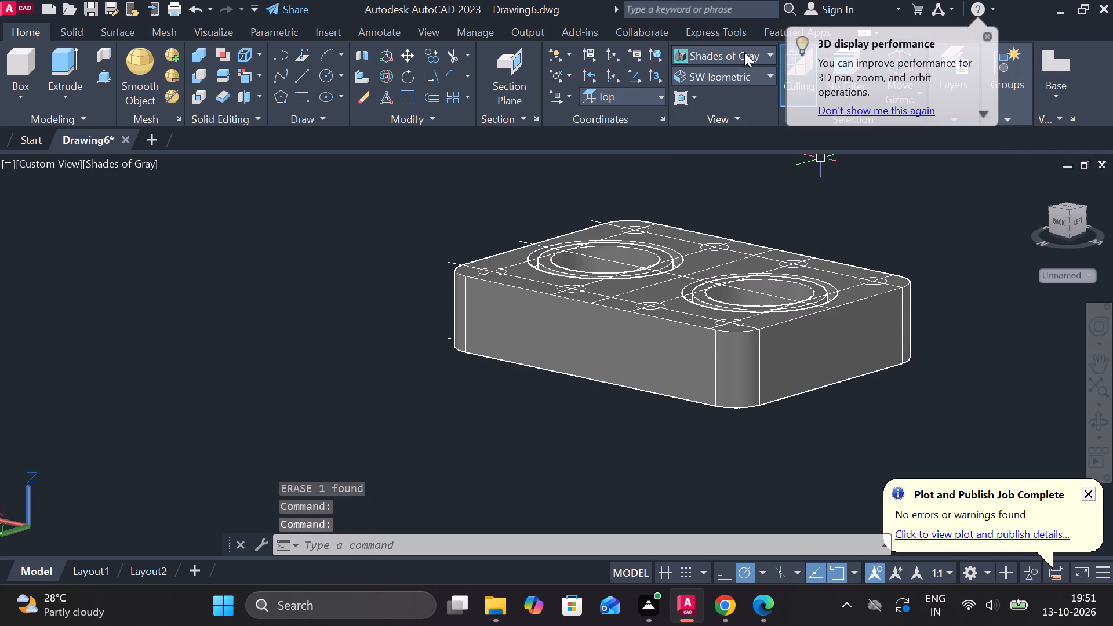
{"action": "left_click", "coordinate": [744, 54]}
{"action": "left_click", "coordinate": [754, 67]}
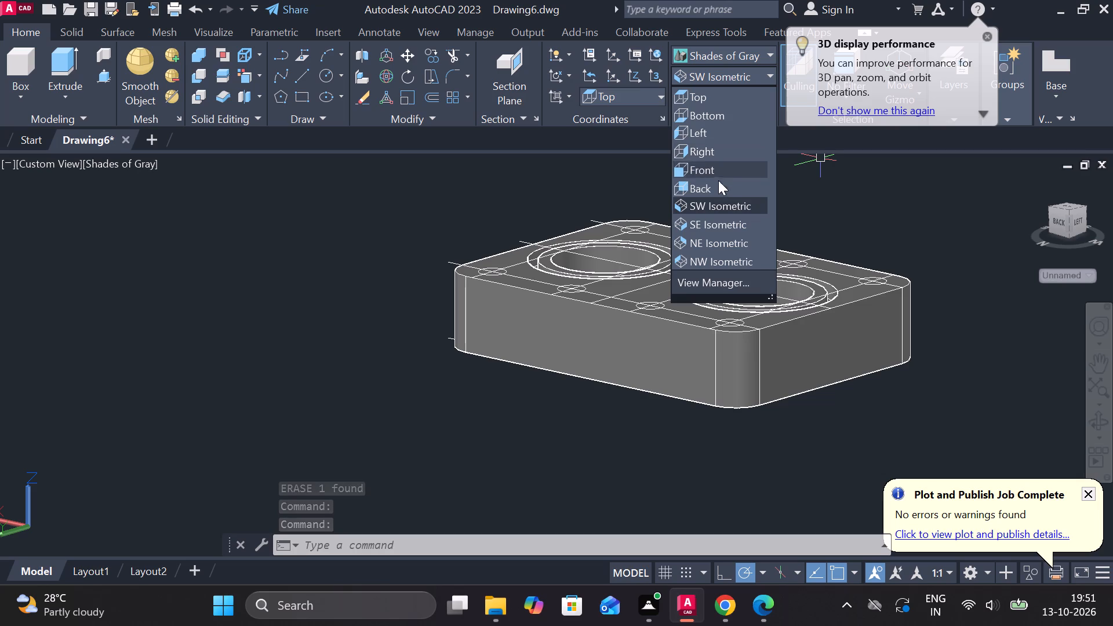
{"action": "left_click", "coordinate": [707, 119]}
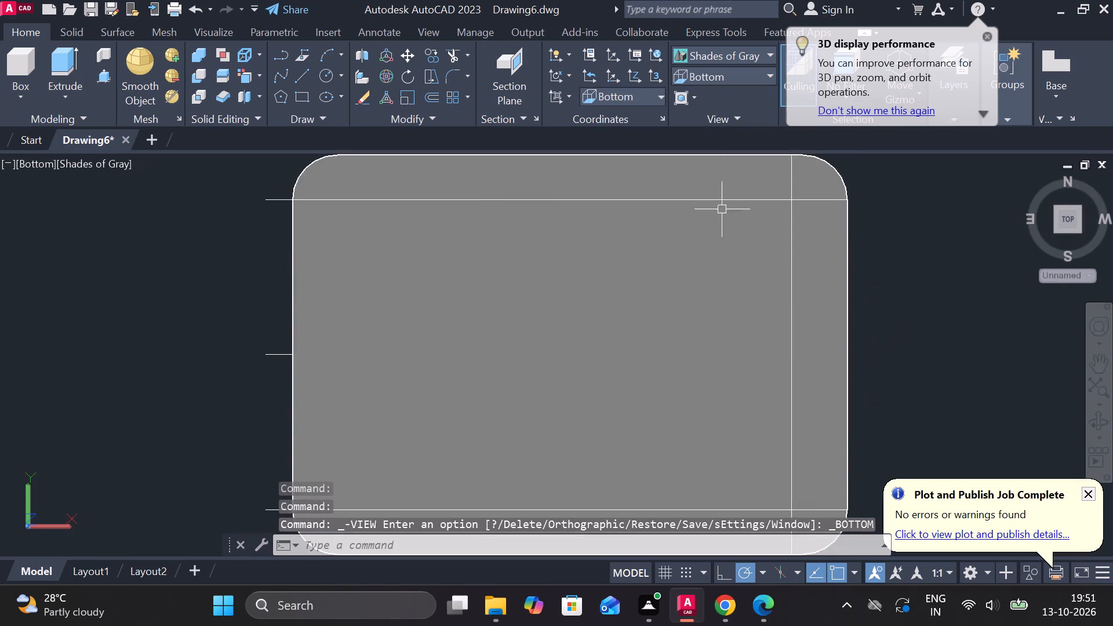
{"action": "scroll", "coordinate": [720, 216], "scroll_direction": "down", "scroll_amount": 2}
{"action": "scroll", "coordinate": [841, 242], "scroll_direction": "up", "scroll_amount": 1}
{"action": "scroll", "coordinate": [755, 225], "scroll_direction": "up", "scroll_amount": 1}
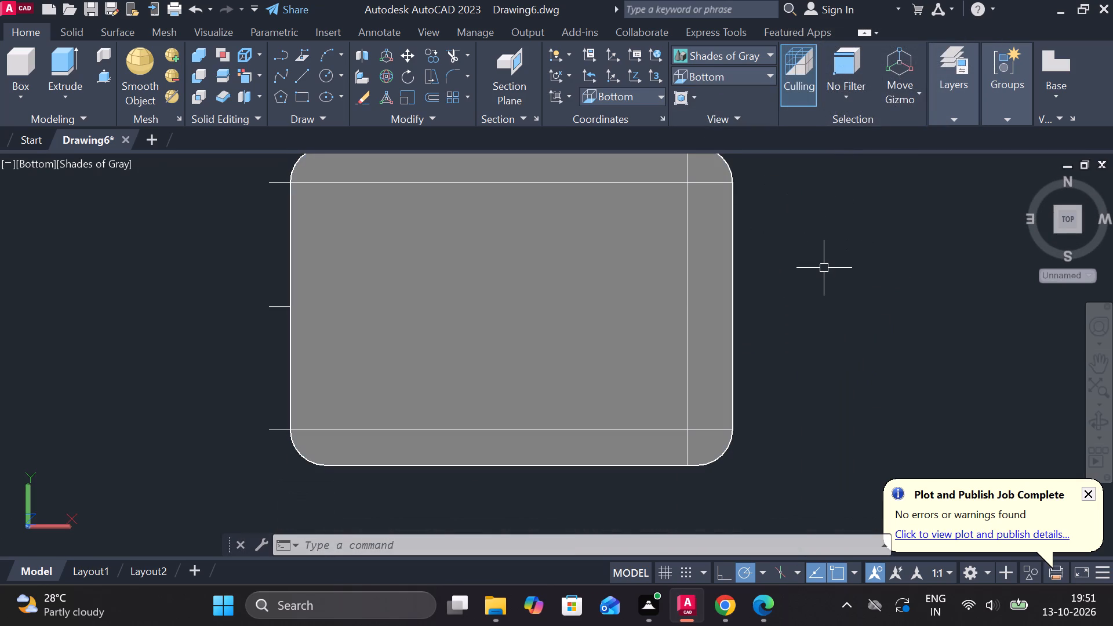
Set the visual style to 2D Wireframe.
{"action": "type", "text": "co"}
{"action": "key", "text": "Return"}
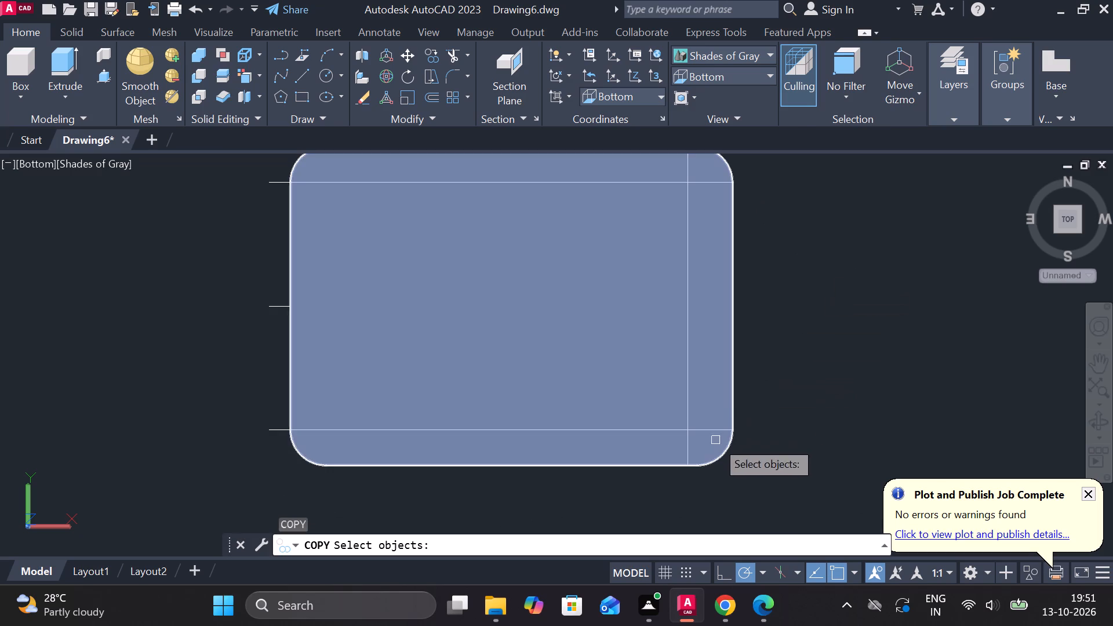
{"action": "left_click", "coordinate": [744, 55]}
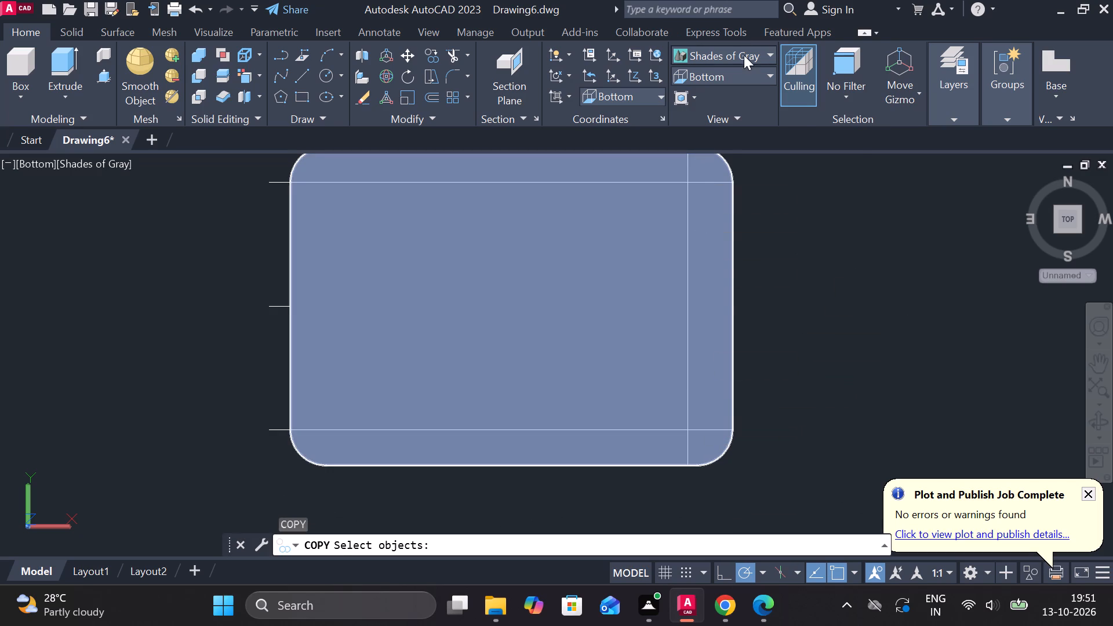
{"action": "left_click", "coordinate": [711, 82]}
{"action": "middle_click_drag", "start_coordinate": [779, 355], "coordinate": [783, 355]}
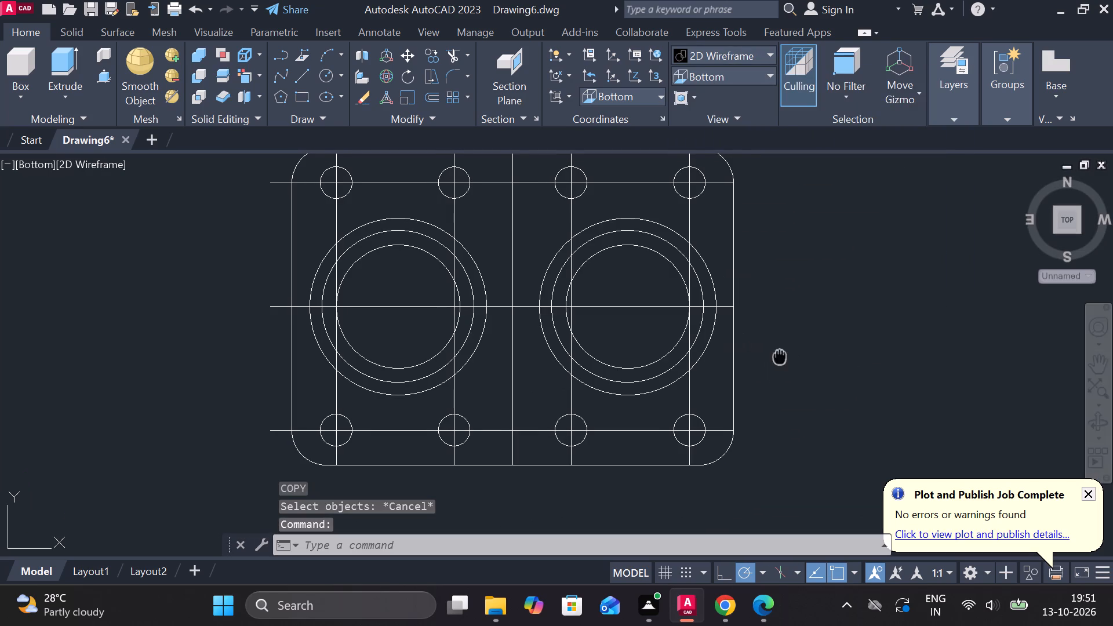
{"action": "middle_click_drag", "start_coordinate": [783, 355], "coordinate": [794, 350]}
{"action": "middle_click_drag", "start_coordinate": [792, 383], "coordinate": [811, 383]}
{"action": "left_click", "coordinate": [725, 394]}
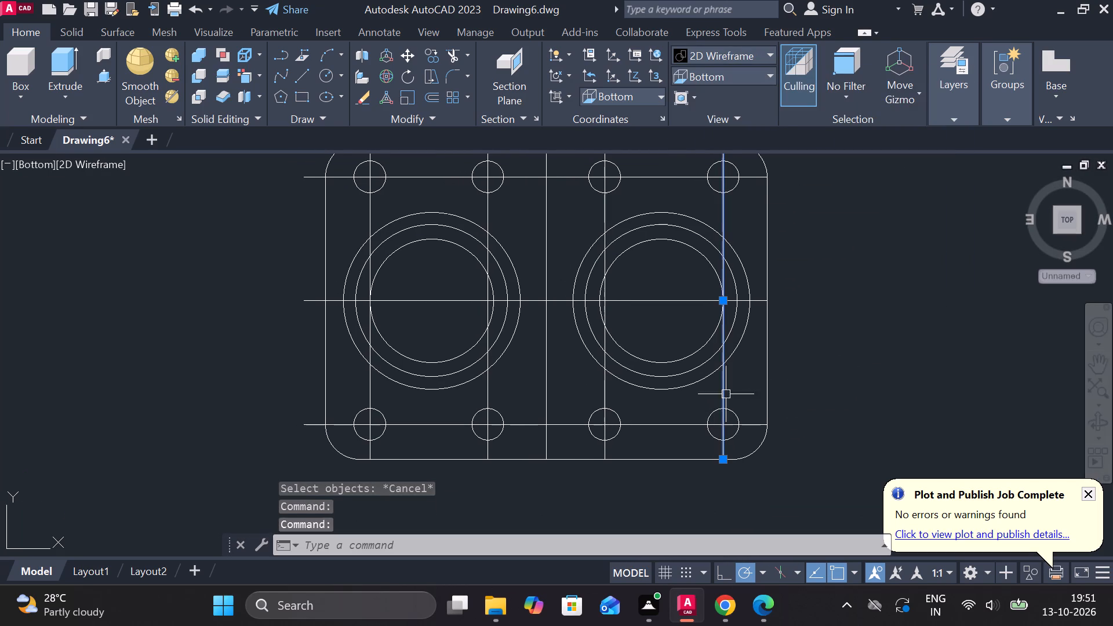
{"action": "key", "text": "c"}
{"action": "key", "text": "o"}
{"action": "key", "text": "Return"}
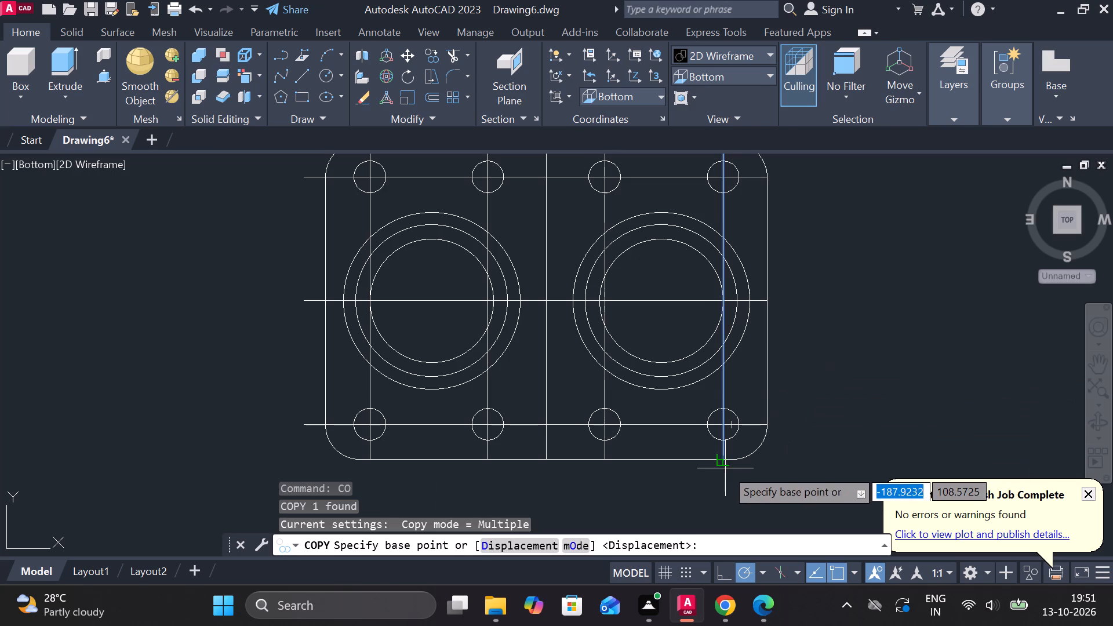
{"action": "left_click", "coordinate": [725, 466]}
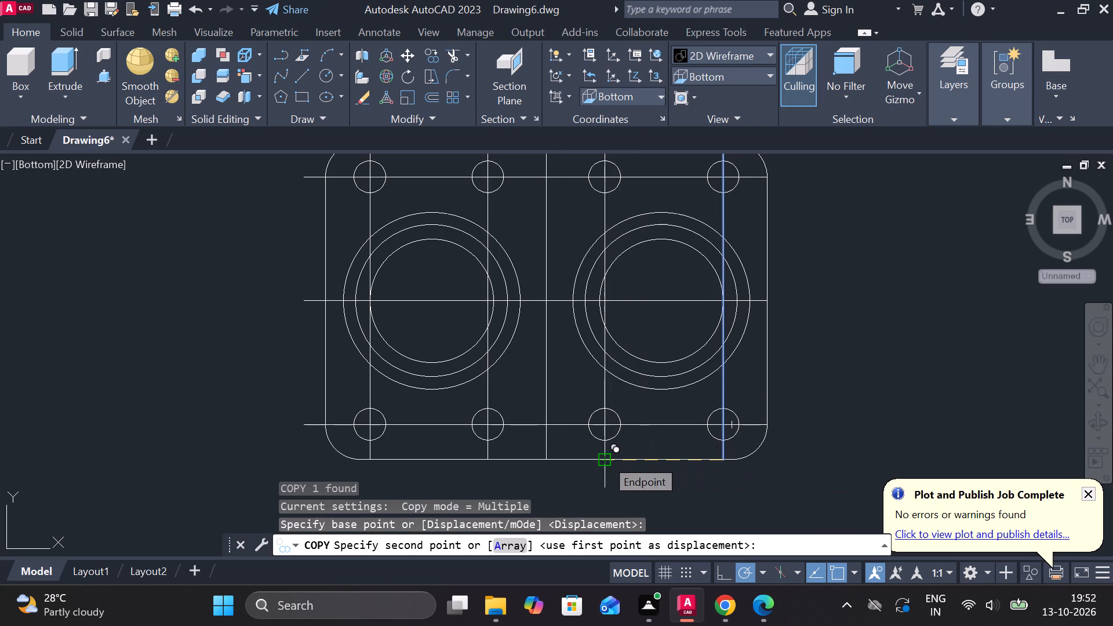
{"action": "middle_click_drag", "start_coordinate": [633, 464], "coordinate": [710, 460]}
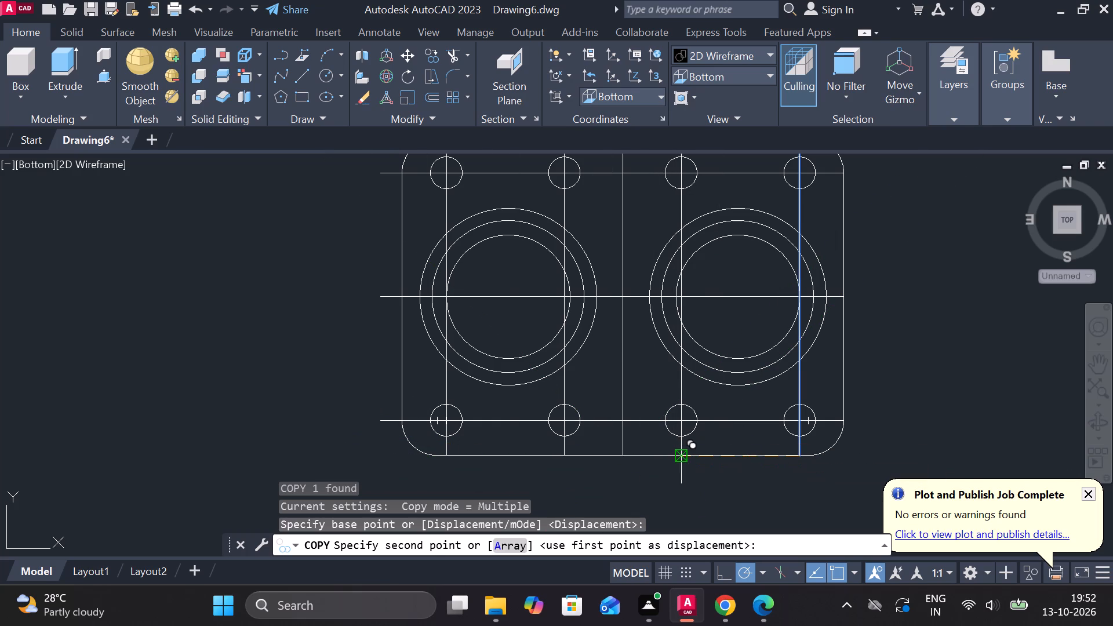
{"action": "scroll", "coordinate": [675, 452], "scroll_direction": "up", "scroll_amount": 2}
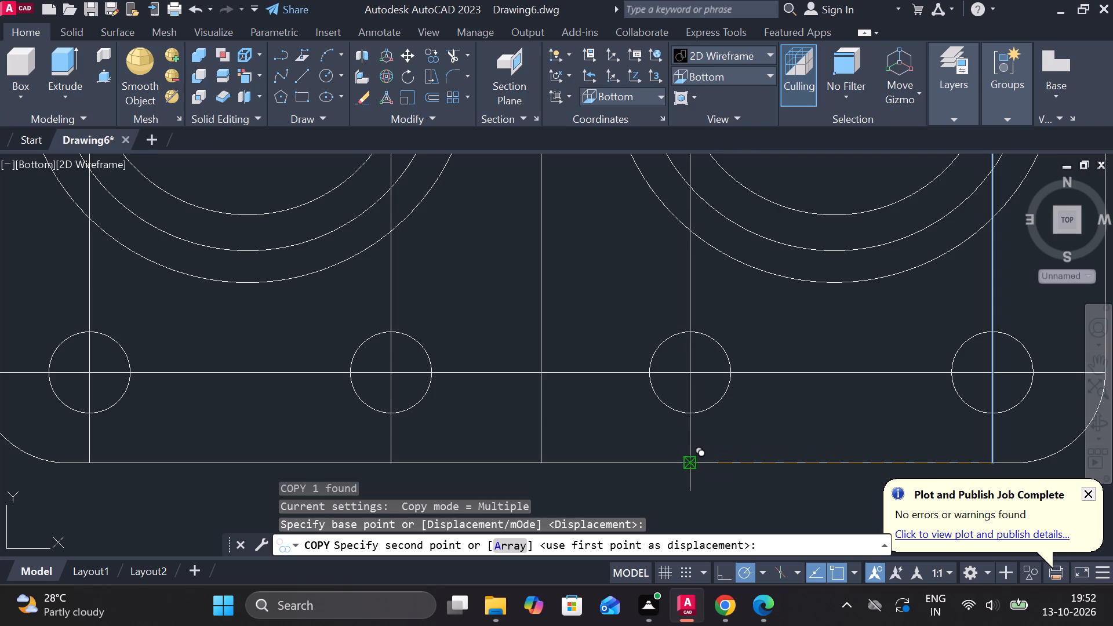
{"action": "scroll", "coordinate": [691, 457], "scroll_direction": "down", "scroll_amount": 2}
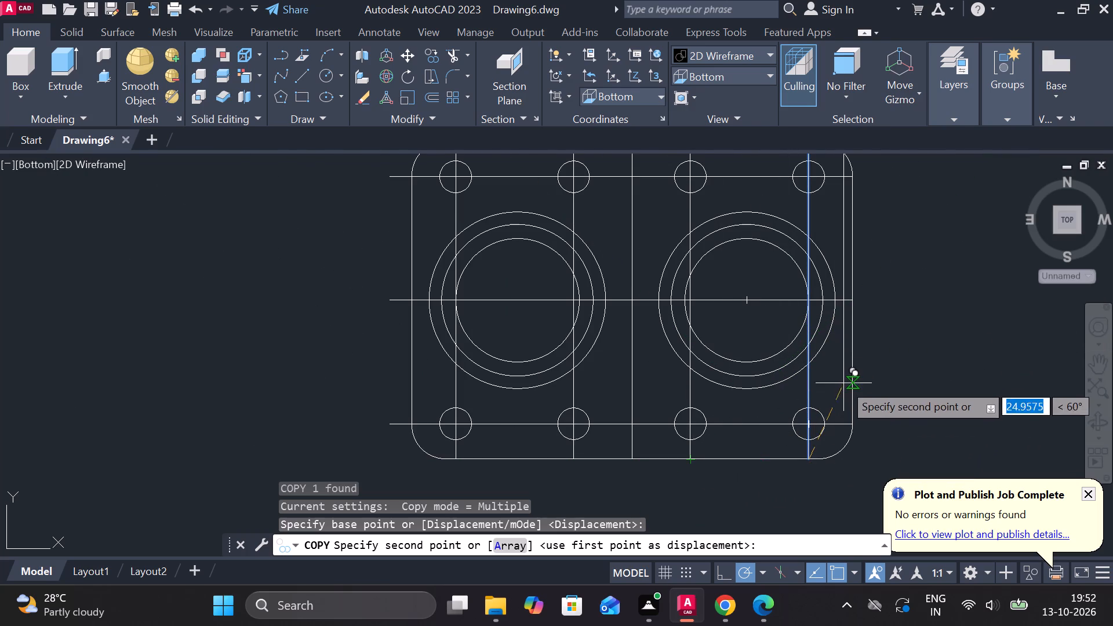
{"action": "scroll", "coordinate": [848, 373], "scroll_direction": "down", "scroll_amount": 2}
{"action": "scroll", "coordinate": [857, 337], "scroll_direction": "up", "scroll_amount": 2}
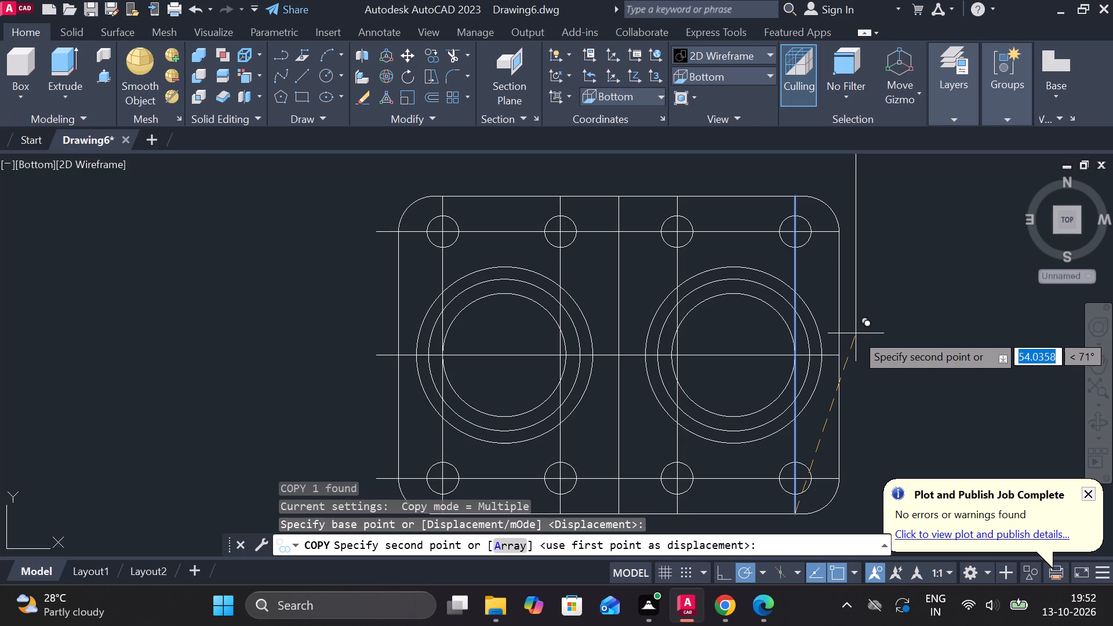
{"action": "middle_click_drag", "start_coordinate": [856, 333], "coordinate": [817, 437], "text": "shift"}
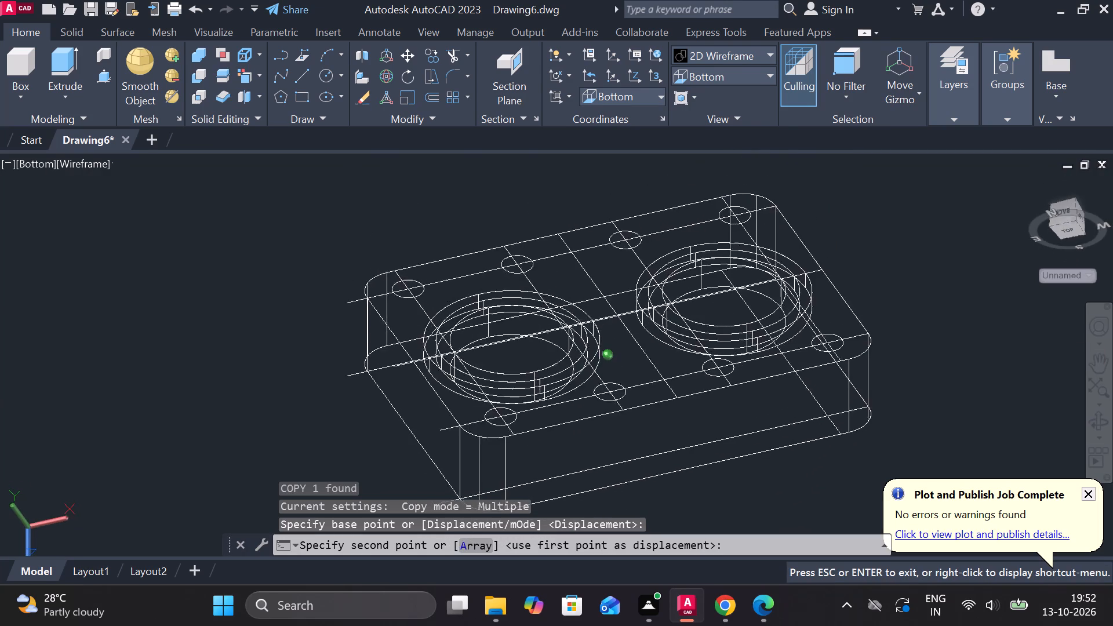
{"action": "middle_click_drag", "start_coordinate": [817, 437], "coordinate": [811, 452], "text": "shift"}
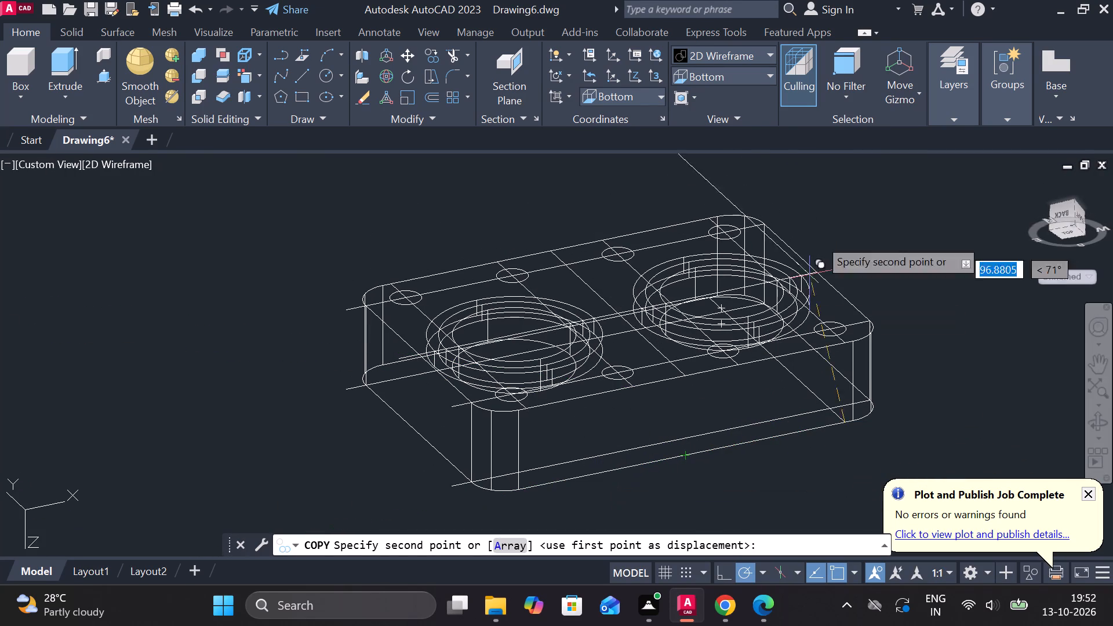
Restore the Bottom view of the block and set the visual style to Shades of Gray.
{"action": "left_click", "coordinate": [726, 75]}
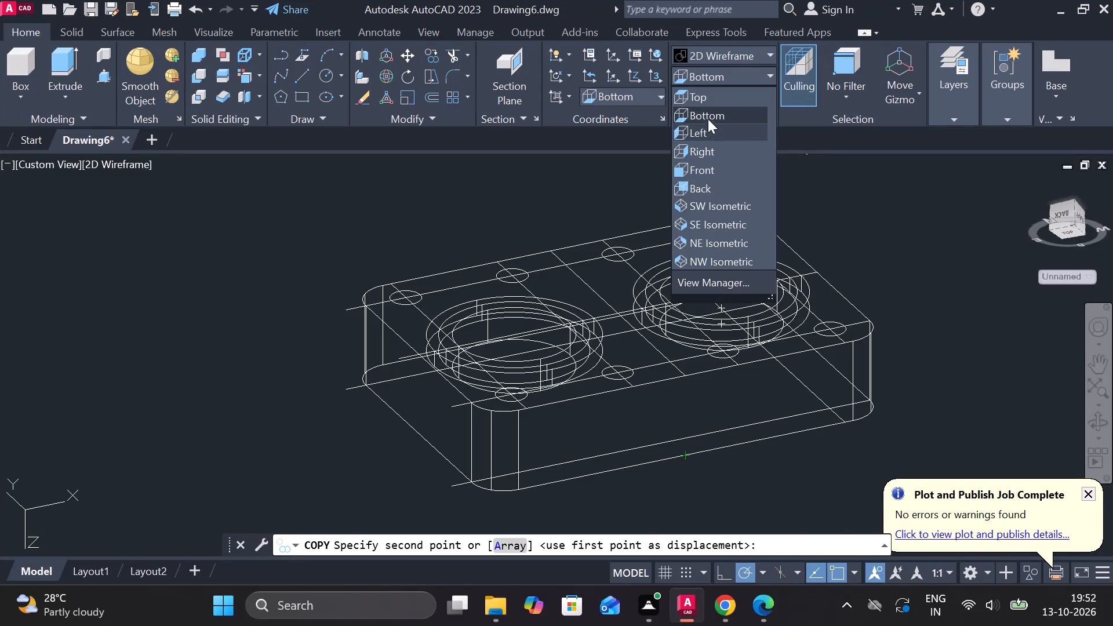
{"action": "left_click", "coordinate": [706, 116]}
{"action": "scroll", "coordinate": [761, 332], "scroll_direction": "down", "scroll_amount": 2}
{"action": "scroll", "coordinate": [762, 331], "scroll_direction": "up", "scroll_amount": 2}
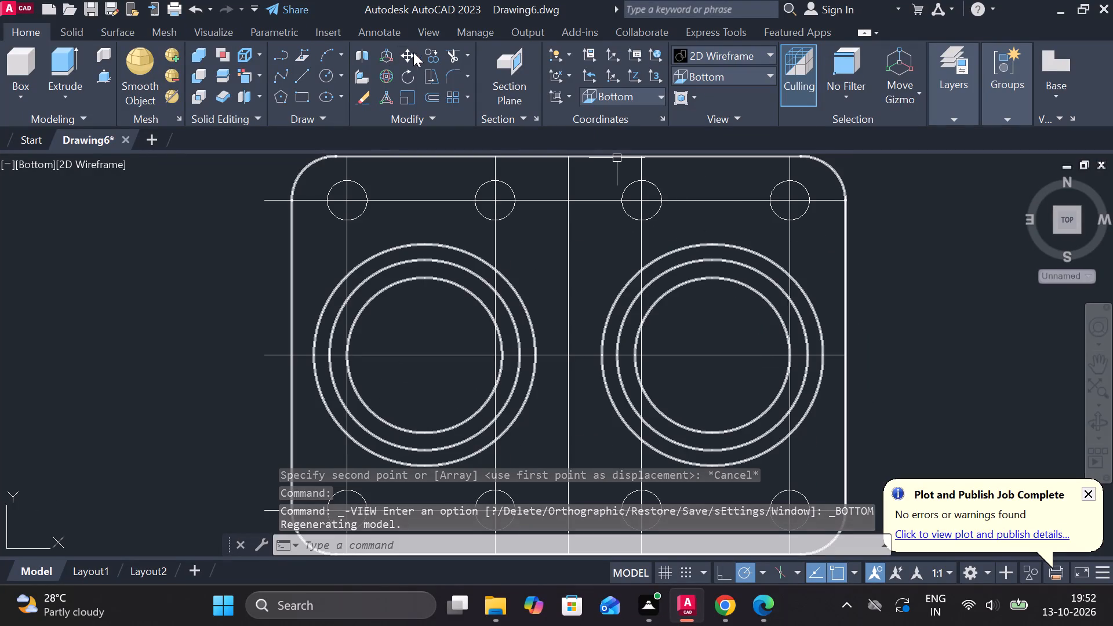
{"action": "scroll", "coordinate": [871, 361], "scroll_direction": "down", "scroll_amount": 1}
{"action": "middle_click_drag", "start_coordinate": [872, 363], "coordinate": [891, 305]}
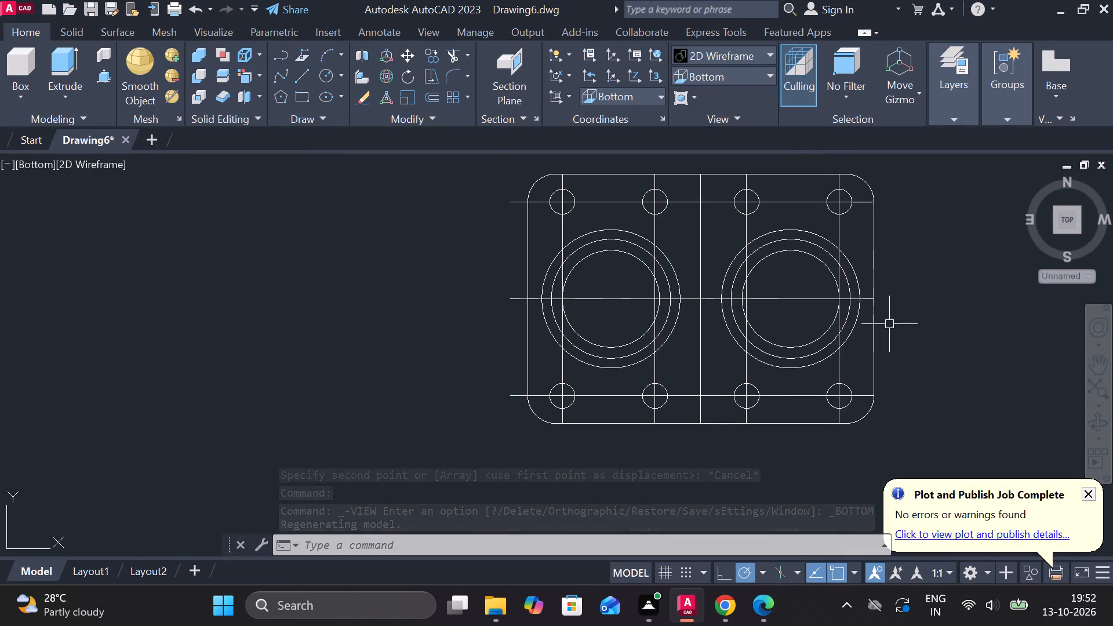
{"action": "scroll", "coordinate": [850, 419], "scroll_direction": "up", "scroll_amount": 2}
{"action": "scroll", "coordinate": [796, 376], "scroll_direction": "down", "scroll_amount": 2}
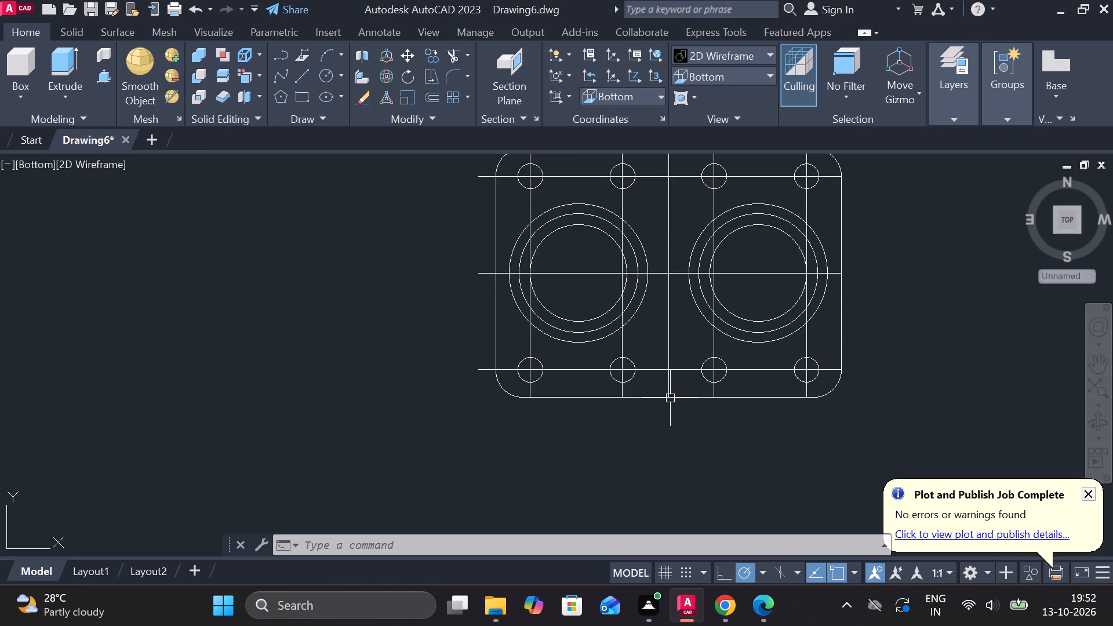
{"action": "middle_click_drag", "start_coordinate": [689, 409], "coordinate": [667, 476]}
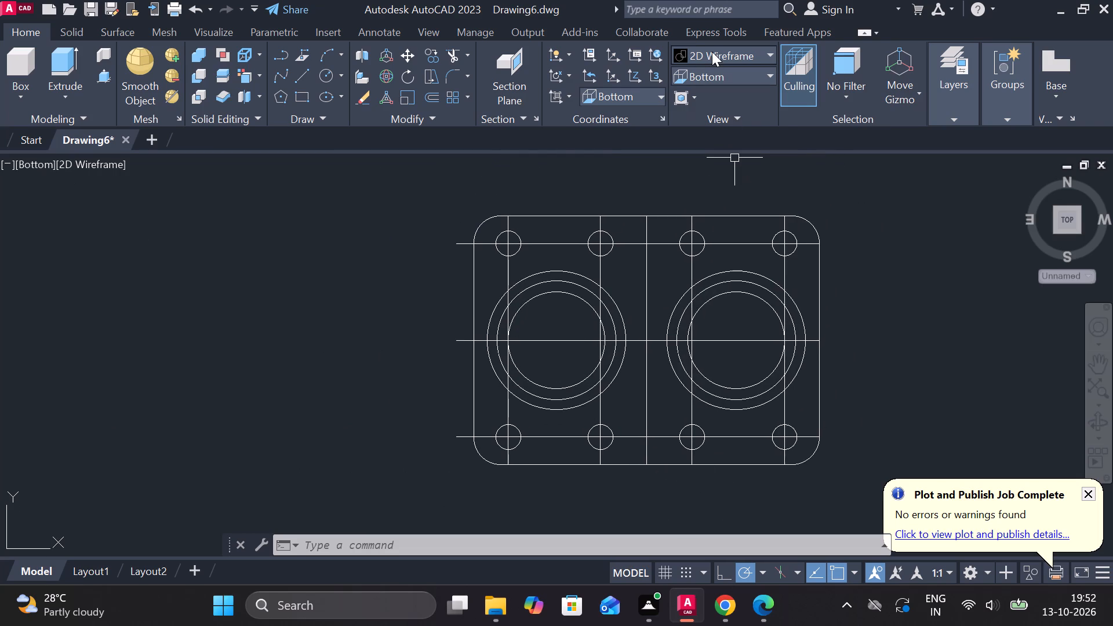
{"action": "left_click", "coordinate": [712, 52]}
{"action": "left_click", "coordinate": [881, 166]}
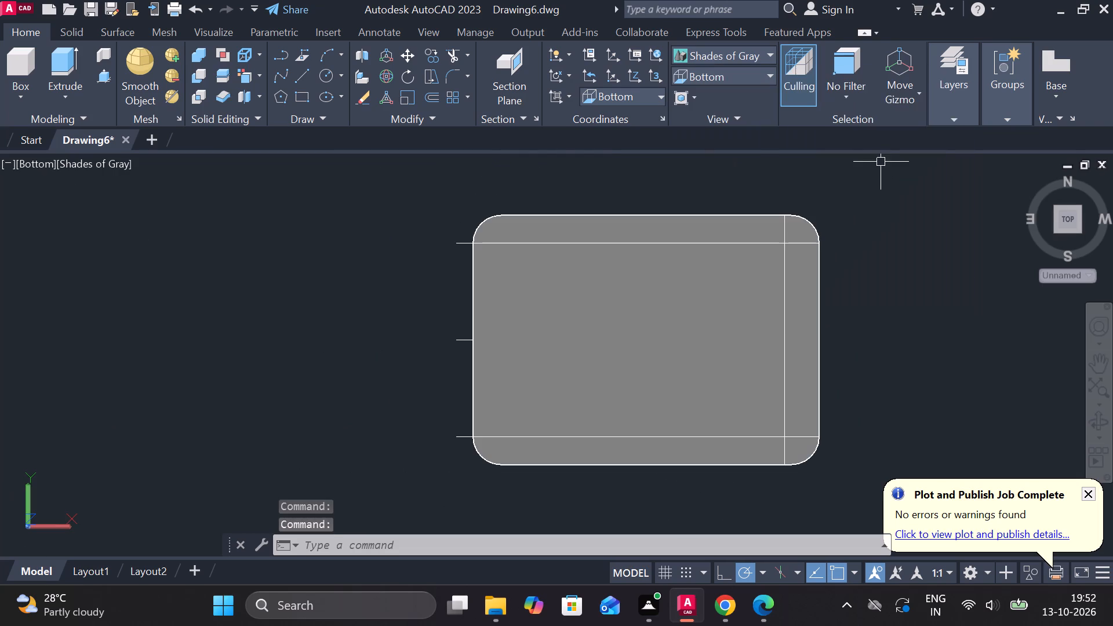
Draw a straight crosswise guide line on the underside from one long edge's midpoint to beyond the opposite long edge.
{"action": "key", "text": "l"}
{"action": "key", "text": "Return"}
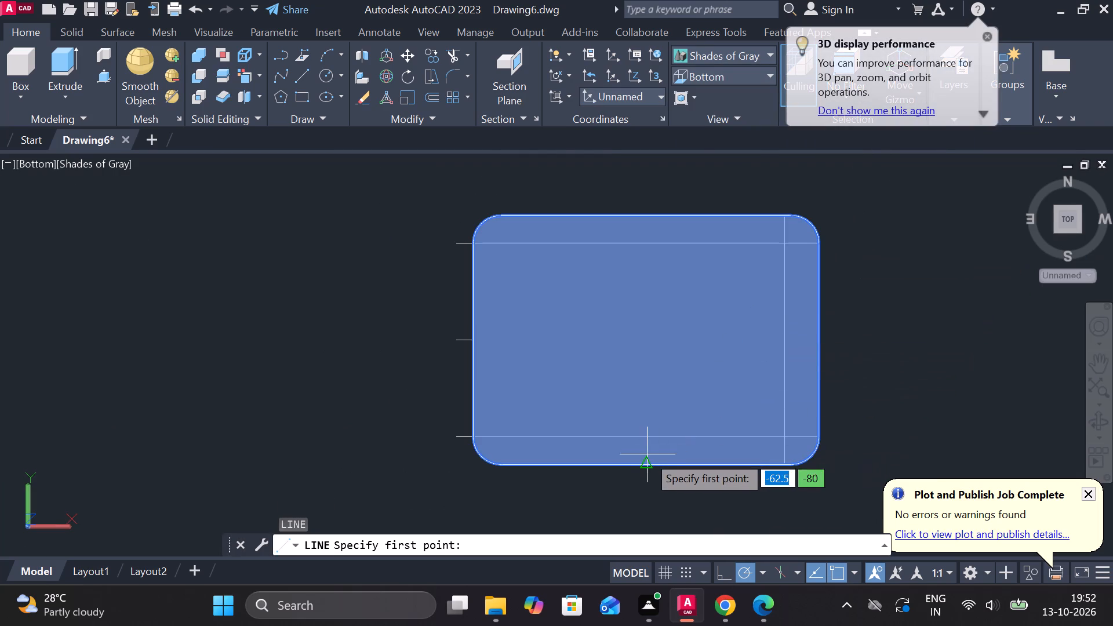
{"action": "left_click", "coordinate": [651, 460]}
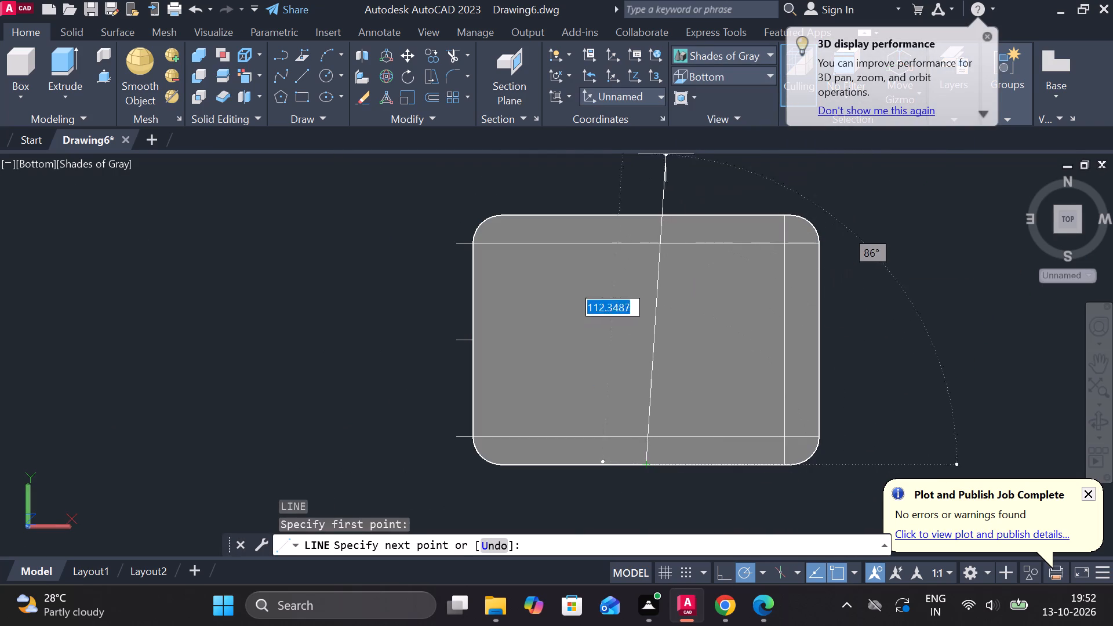
{"action": "left_click", "coordinate": [643, 167]}
{"action": "key", "text": "Escape"}
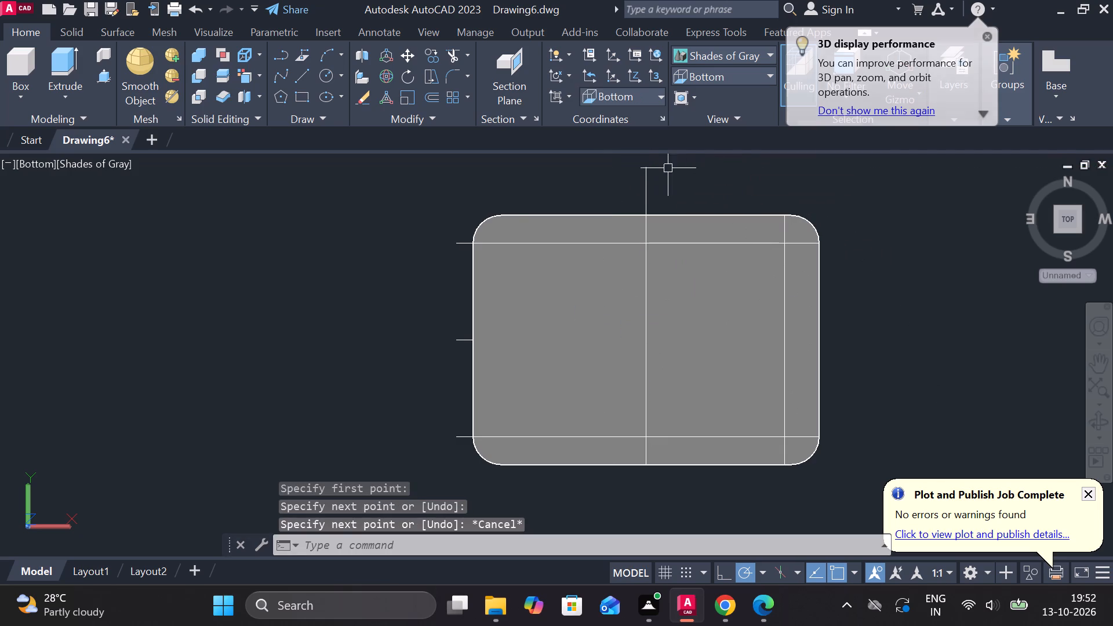
Copy the new crosswise centre guide line 16.5 to each side, using its endpoint at the long edge's midpoint as base point.
{"action": "left_click", "coordinate": [646, 179]}
{"action": "type", "text": "co"}
{"action": "key", "text": "Return"}
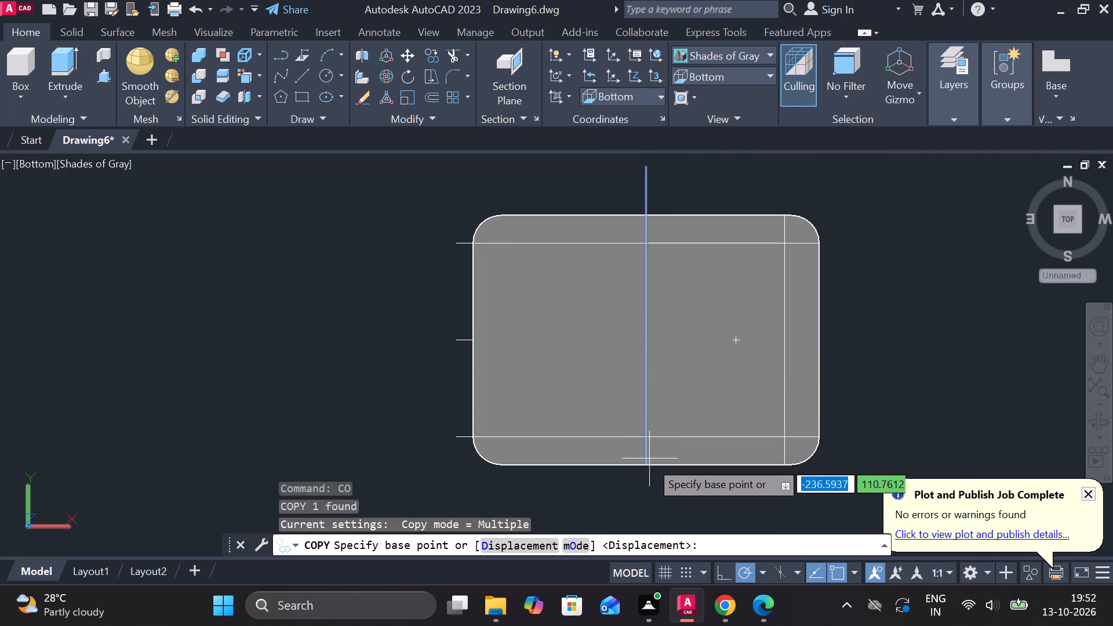
{"action": "left_click", "coordinate": [650, 461]}
{"action": "middle_click_drag", "start_coordinate": [537, 440], "coordinate": [556, 410]}
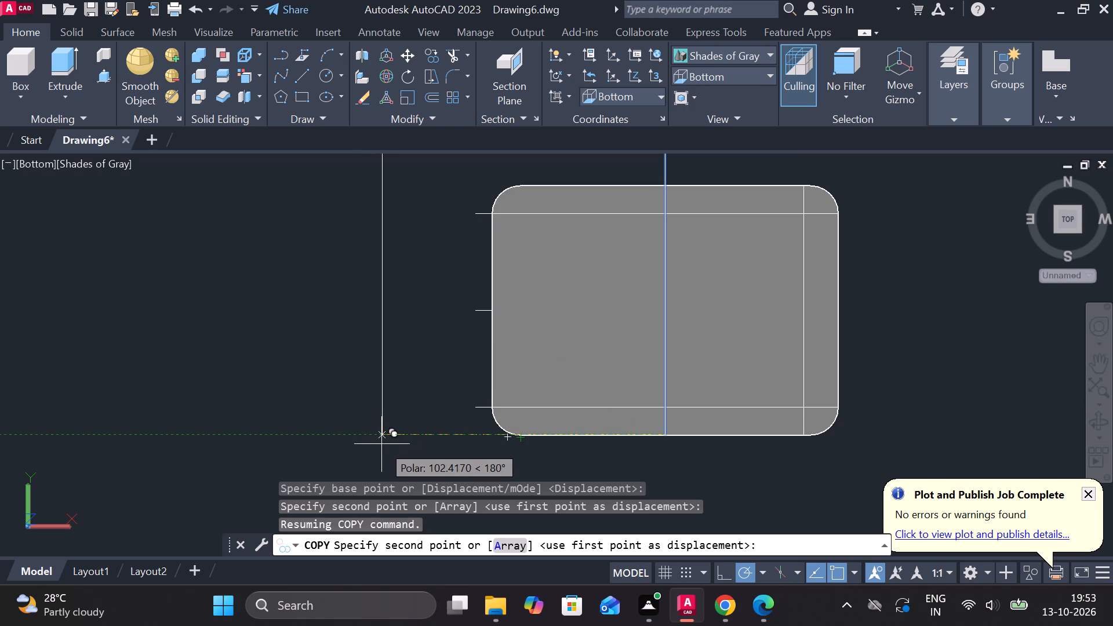
{"action": "type", "text": "16.6"}
{"action": "key", "text": "space"}
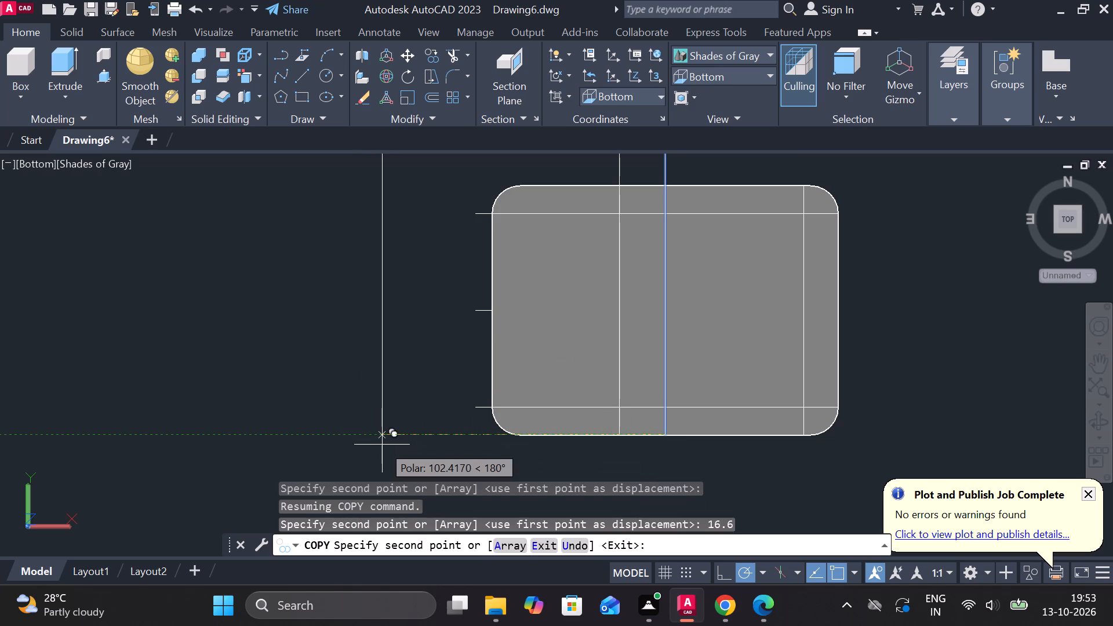
{"action": "key", "text": "ctrl+z"}
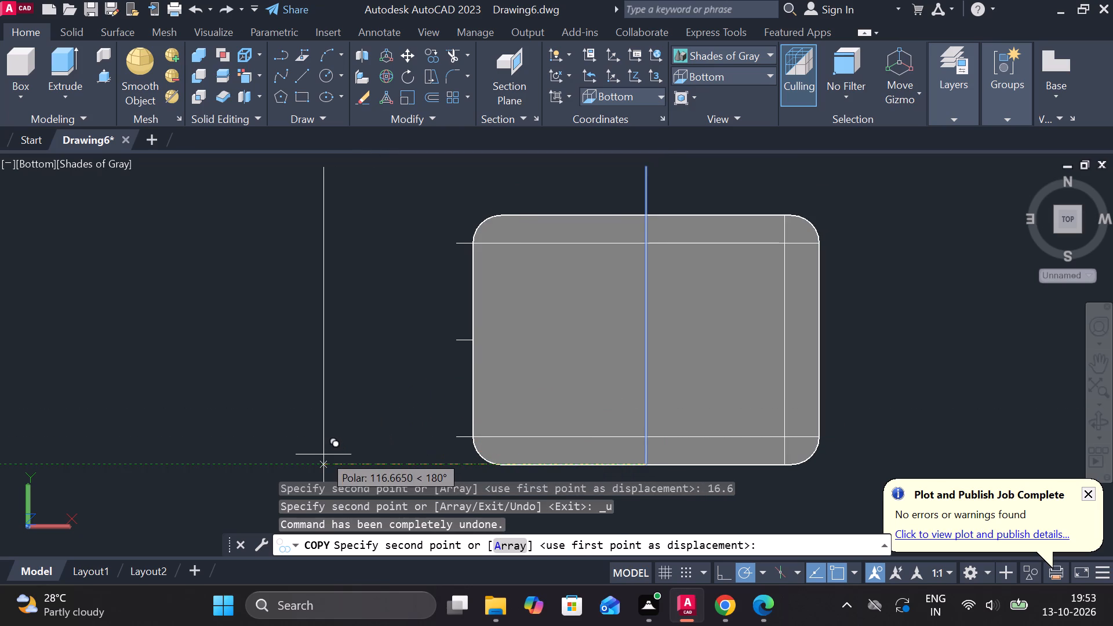
{"action": "type", "text": "16."}
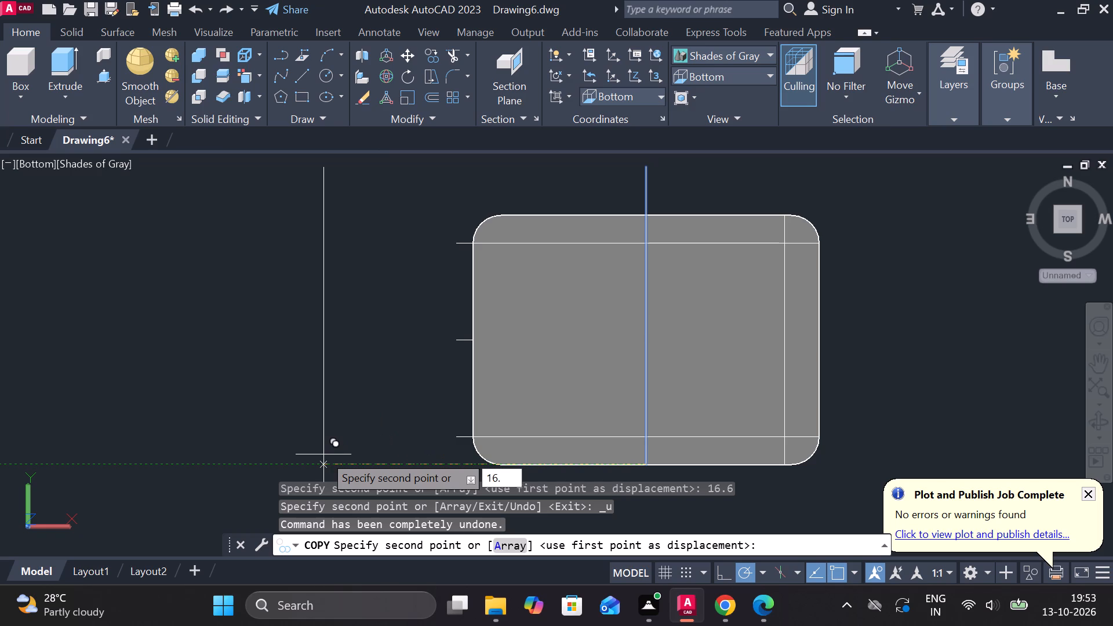
{"action": "type", "text": "5"}
{"action": "key", "text": "space"}
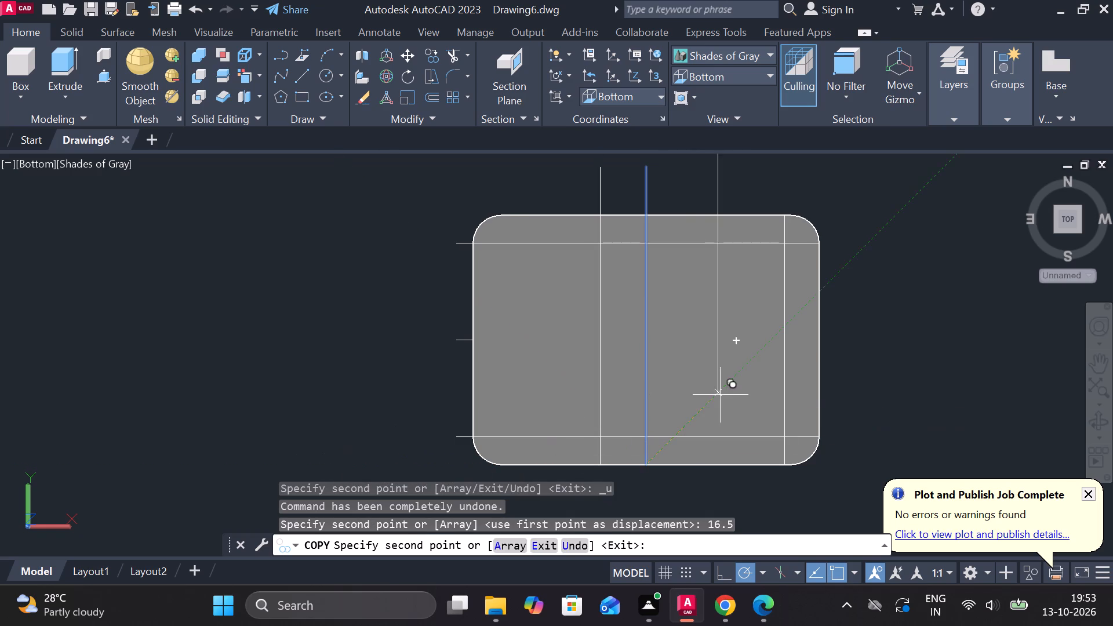
{"action": "key", "text": "1"}
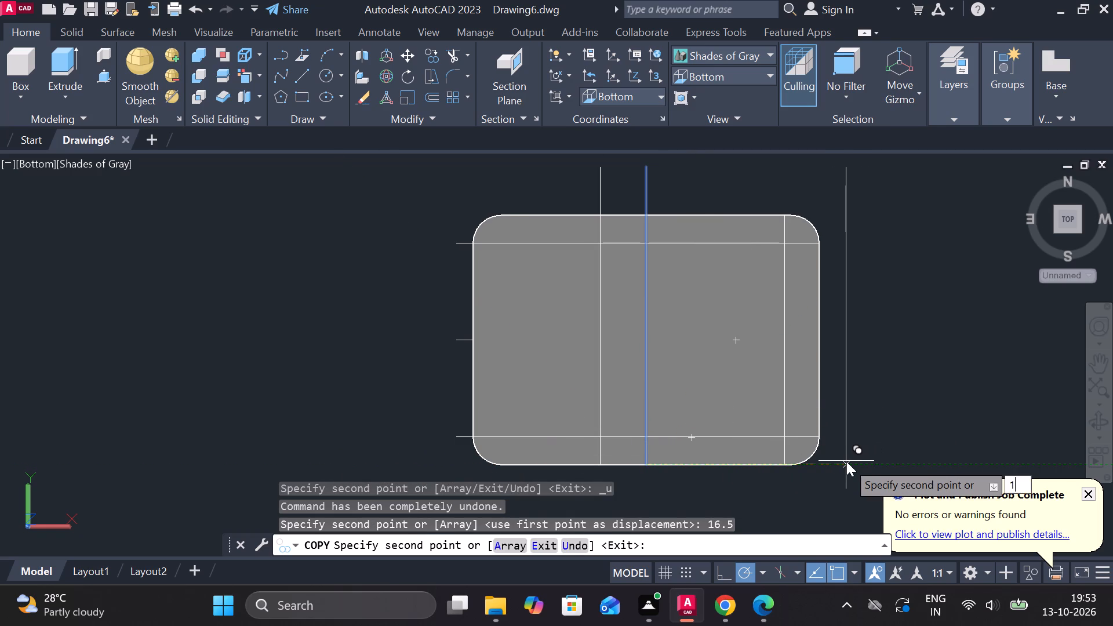
{"action": "type", "text": "6.5"}
{"action": "key", "text": "space"}
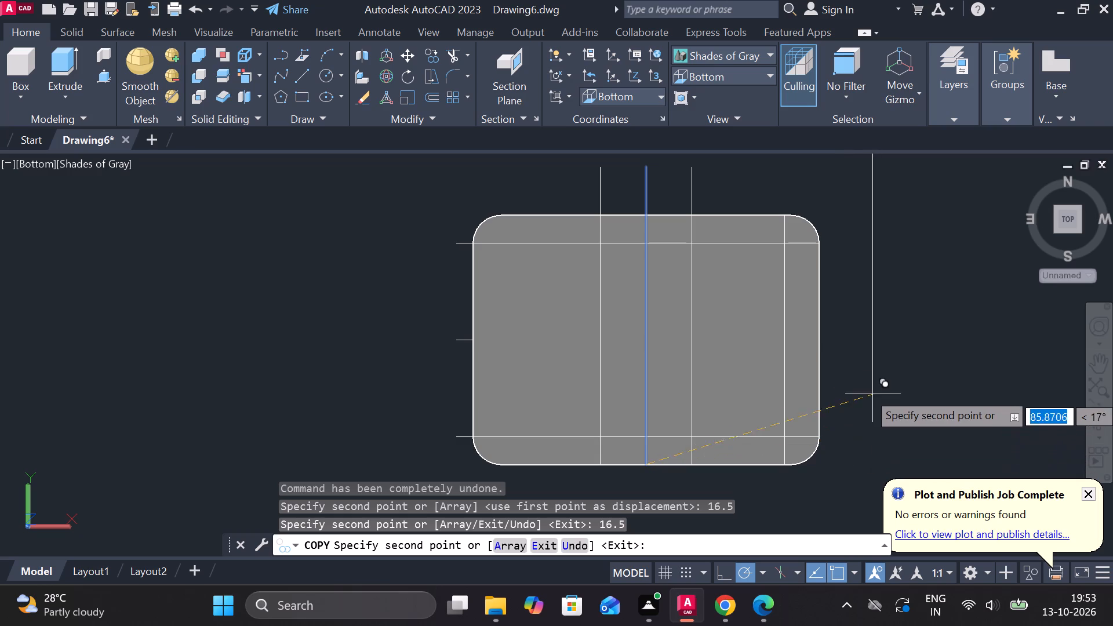
{"action": "middle_click_drag", "start_coordinate": [782, 401], "coordinate": [876, 350]}
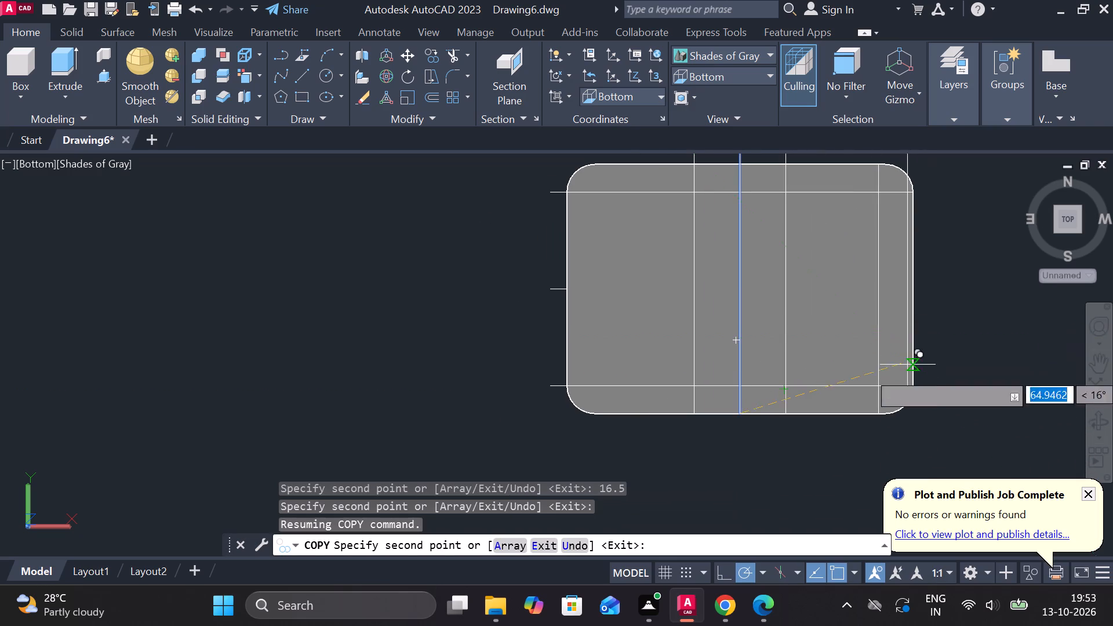
Copy the crosswise centre guide line 50 to each side, continuing from the base point at the long edge's midpoint.
{"action": "middle_click_drag", "start_coordinate": [964, 402], "coordinate": [849, 395]}
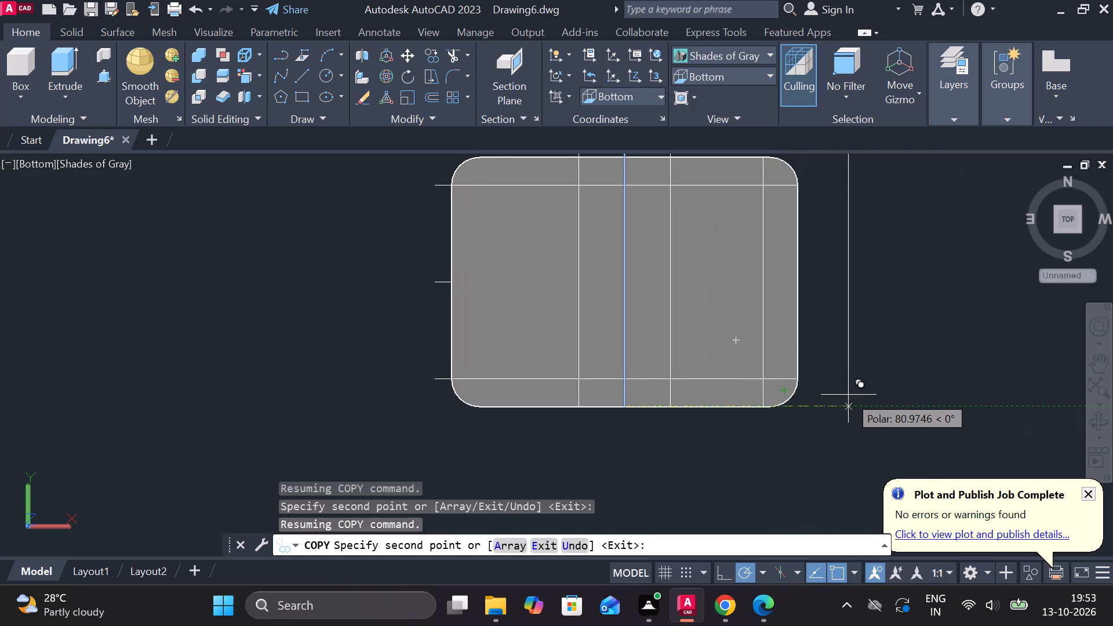
{"action": "type", "text": "50"}
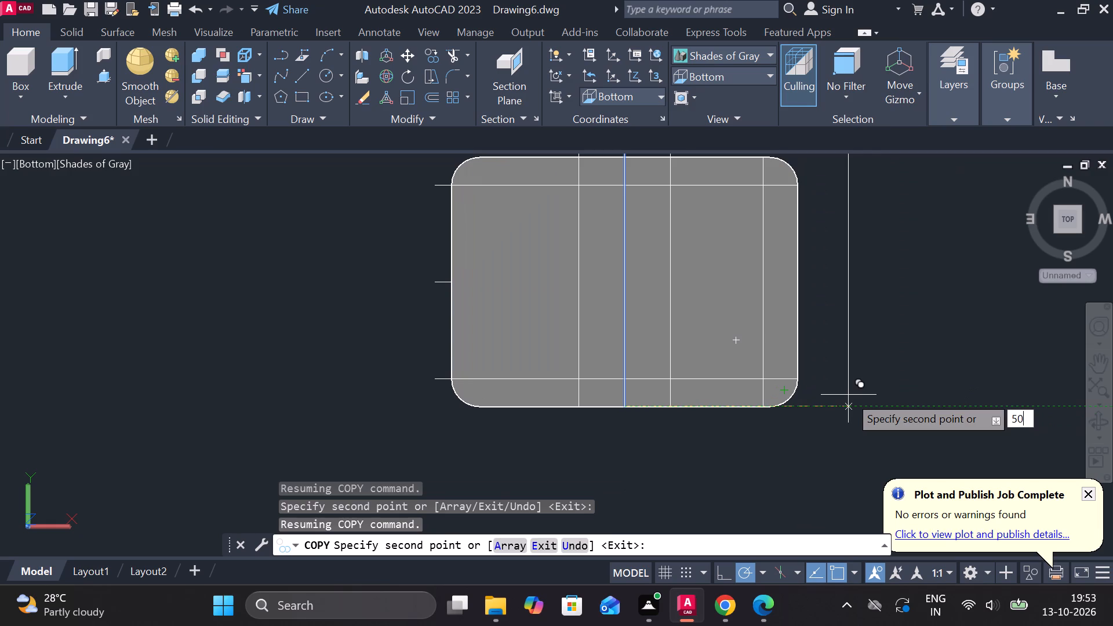
{"action": "key", "text": "Return"}
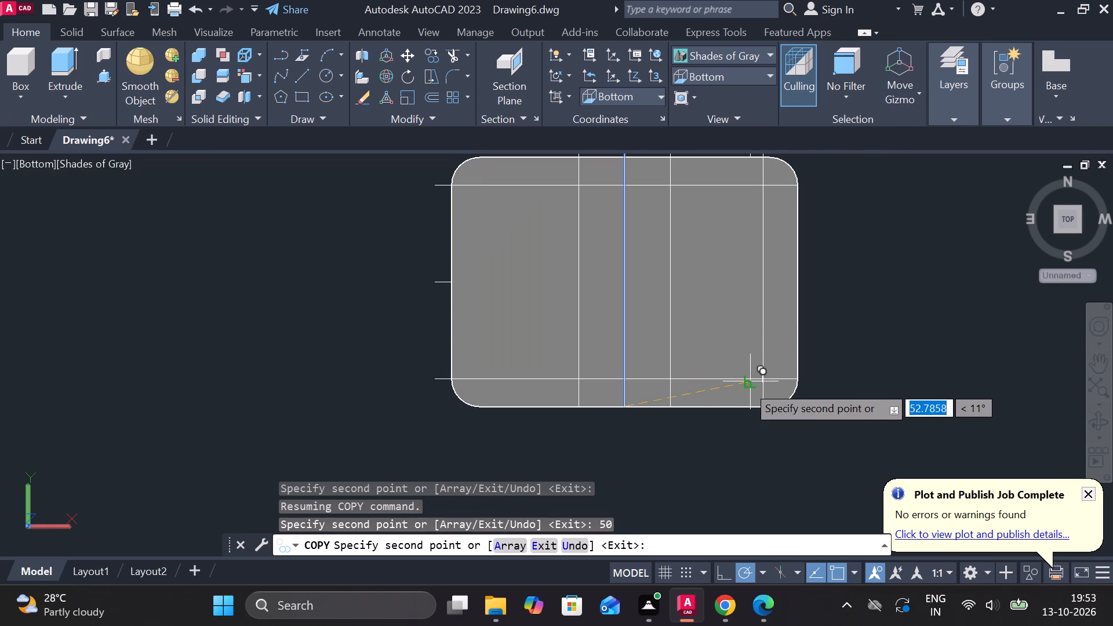
{"action": "scroll", "coordinate": [670, 443], "scroll_direction": "down", "scroll_amount": 1}
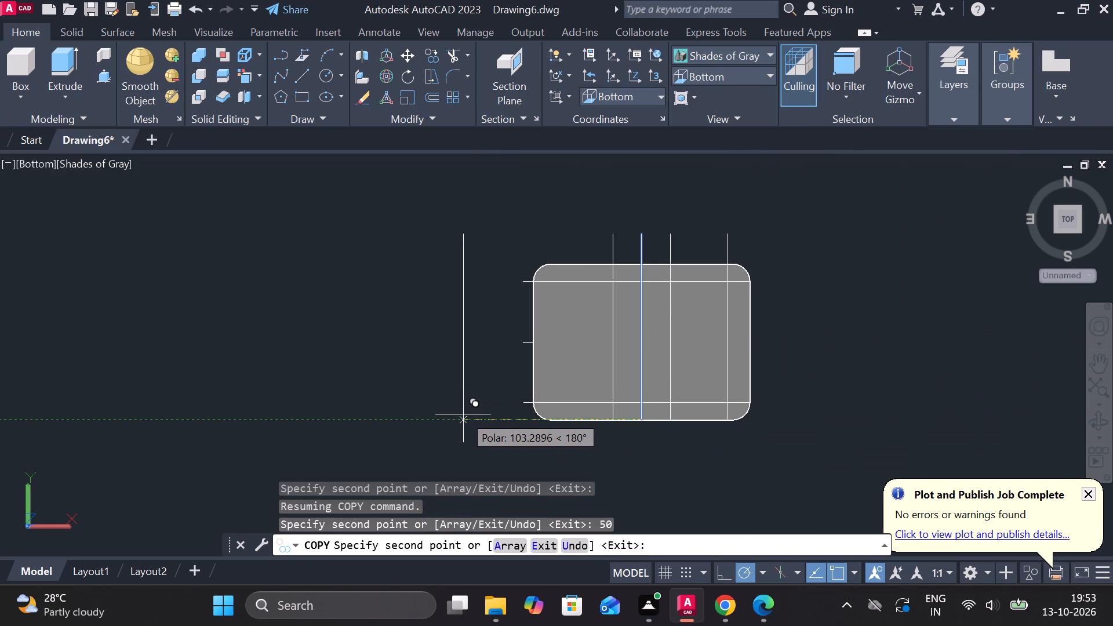
{"action": "type", "text": "50"}
{"action": "key", "text": "Return"}
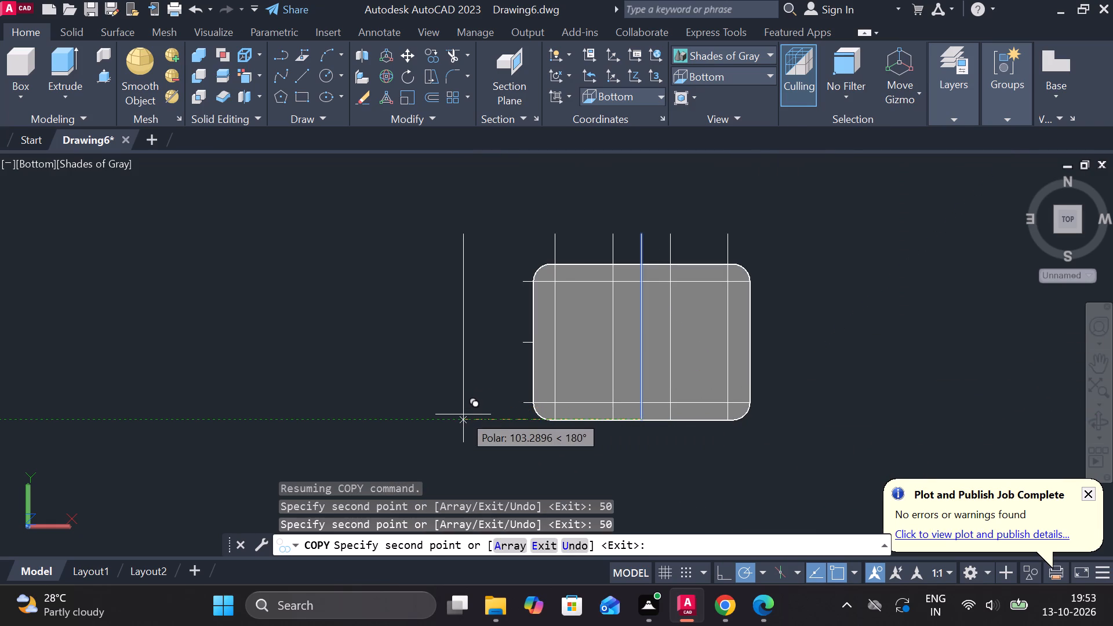
{"action": "scroll", "coordinate": [830, 319], "scroll_direction": "up", "scroll_amount": 1}
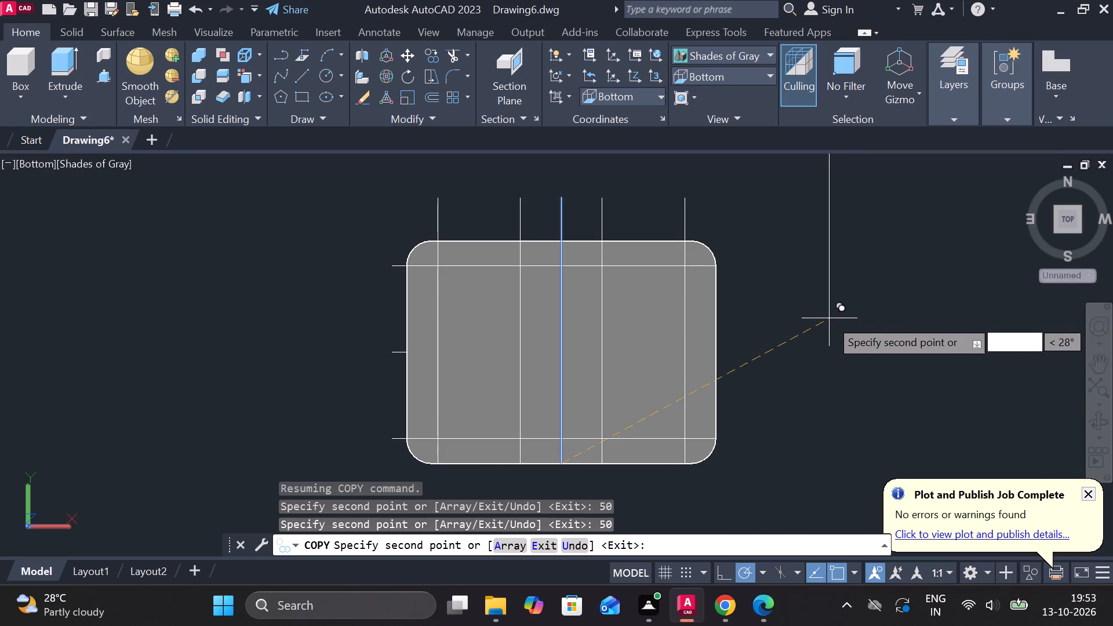
{"action": "key", "text": "Escape"}
Draw a 12.5-diameter circle on the underside, centred on the outermost guide-line intersection near one rounded corner.
{"action": "key", "text": "c"}
{"action": "key", "text": "space"}
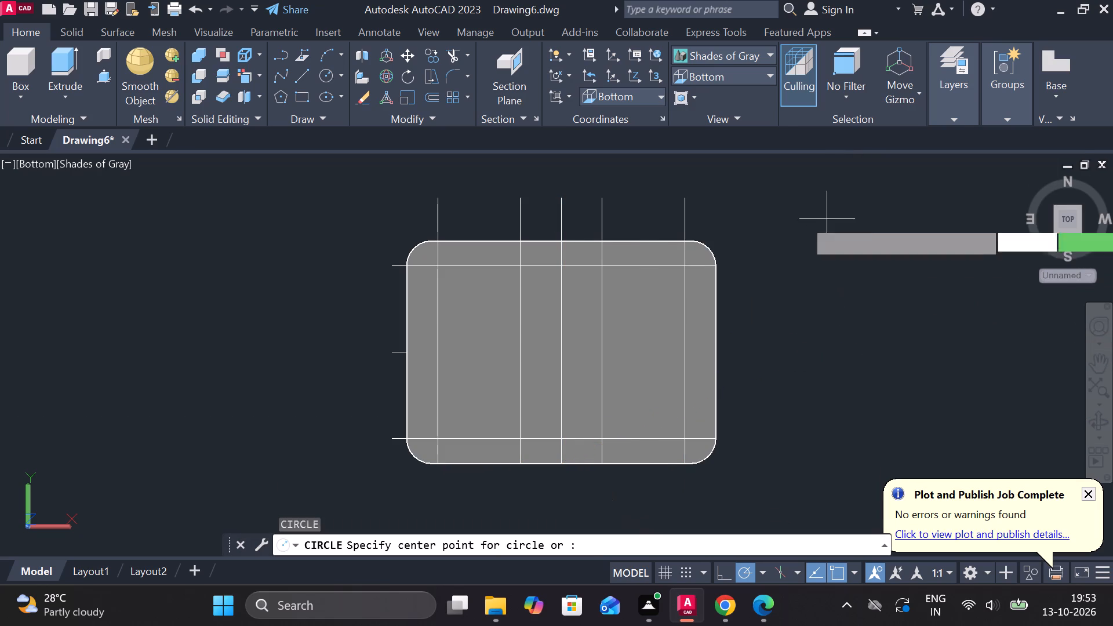
{"action": "left_click", "coordinate": [684, 267]}
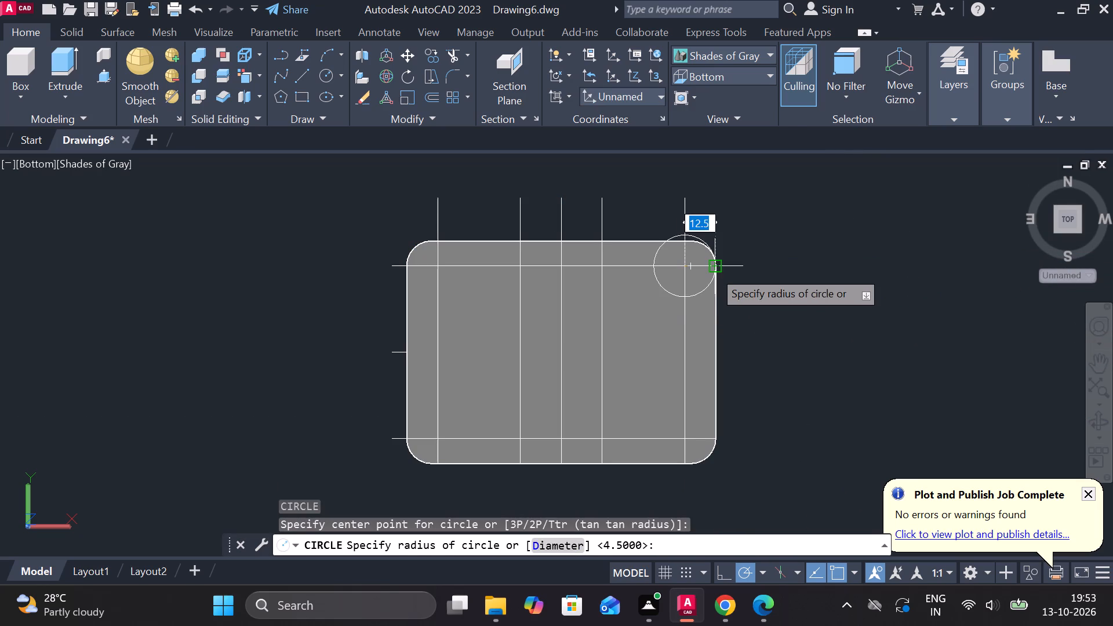
{"action": "type", "text": "d"}
{"action": "key", "text": "space"}
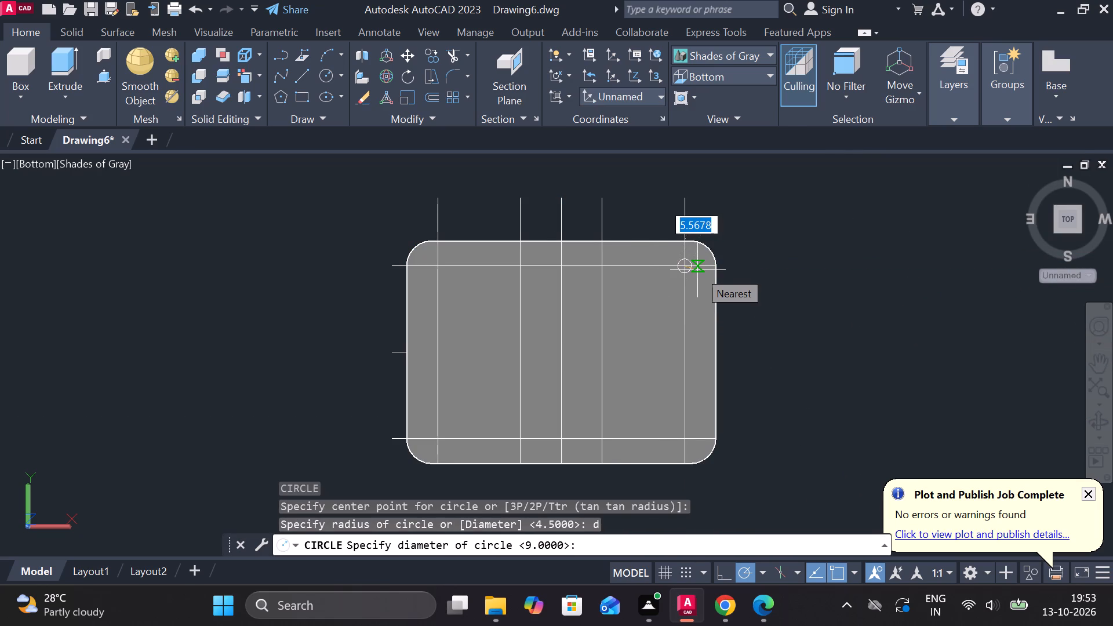
{"action": "scroll", "coordinate": [698, 270], "scroll_direction": "up", "scroll_amount": 2}
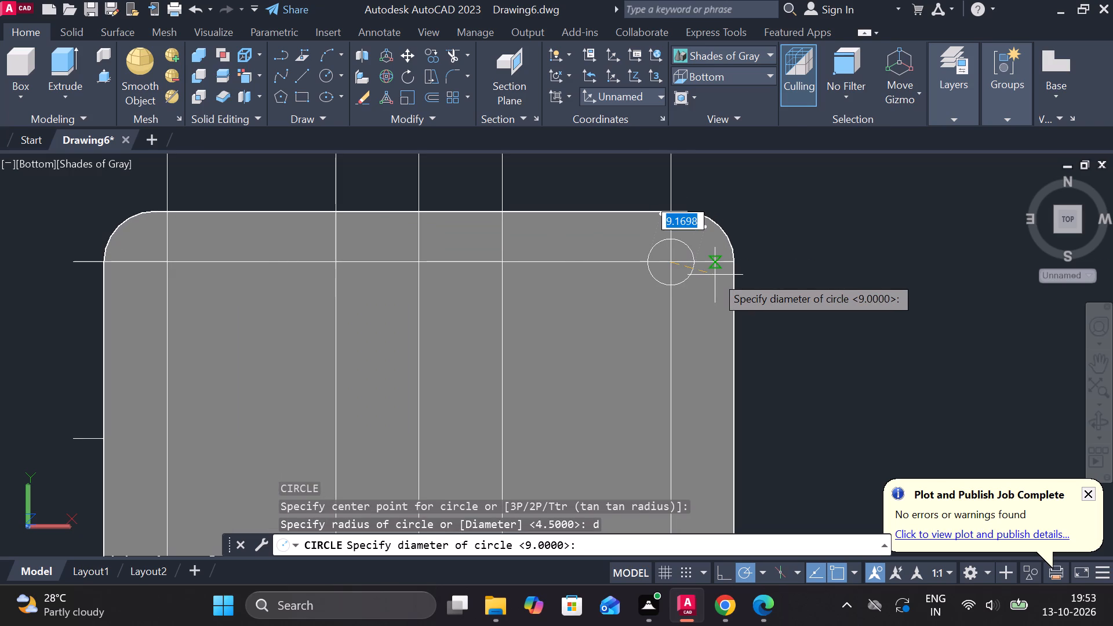
{"action": "type", "text": "12"}
{"action": "type", "text": ".5"}
{"action": "key", "text": "space"}
{"action": "scroll", "coordinate": [721, 275], "scroll_direction": "down", "scroll_amount": 2}
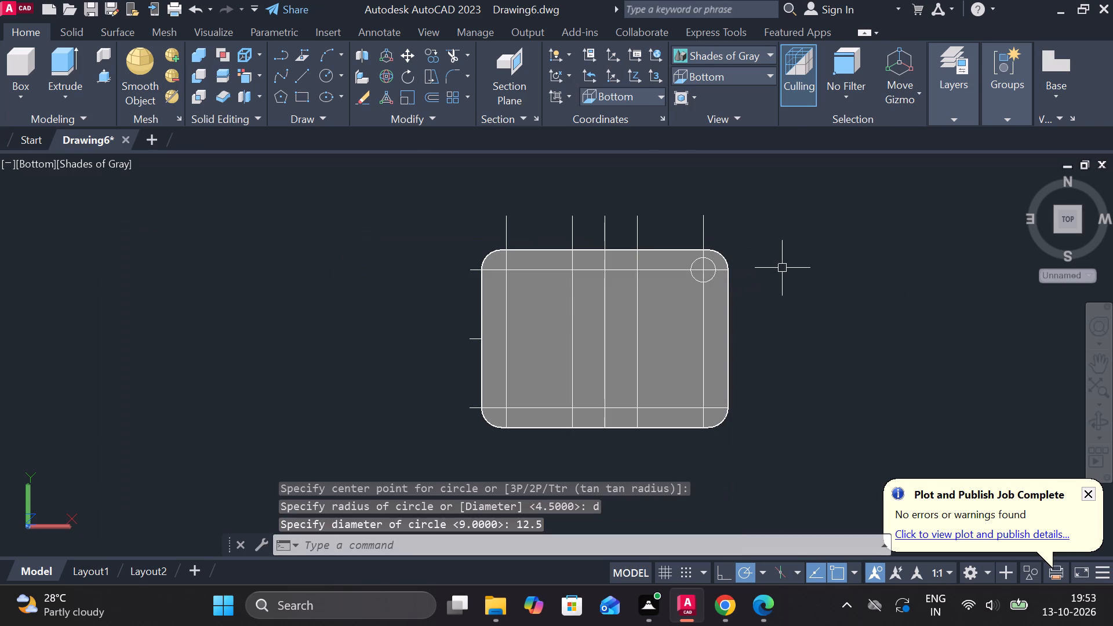
Set the visual style to 2D Wireframe.
{"action": "scroll", "coordinate": [756, 258], "scroll_direction": "up", "scroll_amount": 3}
{"action": "scroll", "coordinate": [750, 243], "scroll_direction": "down", "scroll_amount": 2}
{"action": "middle_click_drag", "start_coordinate": [794, 250], "coordinate": [849, 263]}
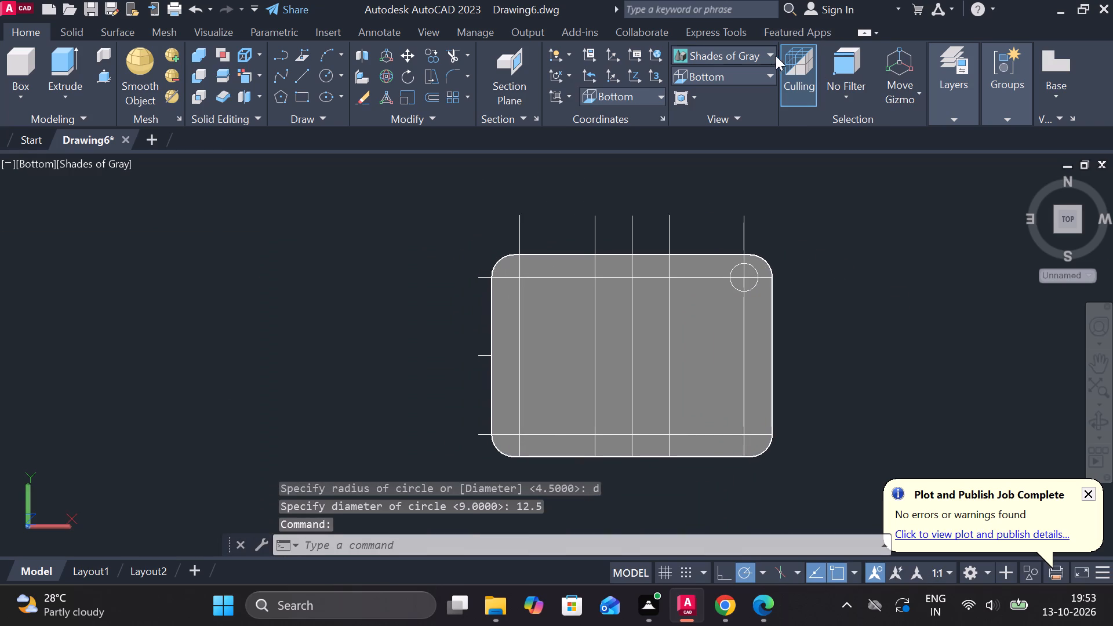
{"action": "left_click", "coordinate": [723, 59]}
{"action": "left_click", "coordinate": [726, 105]}
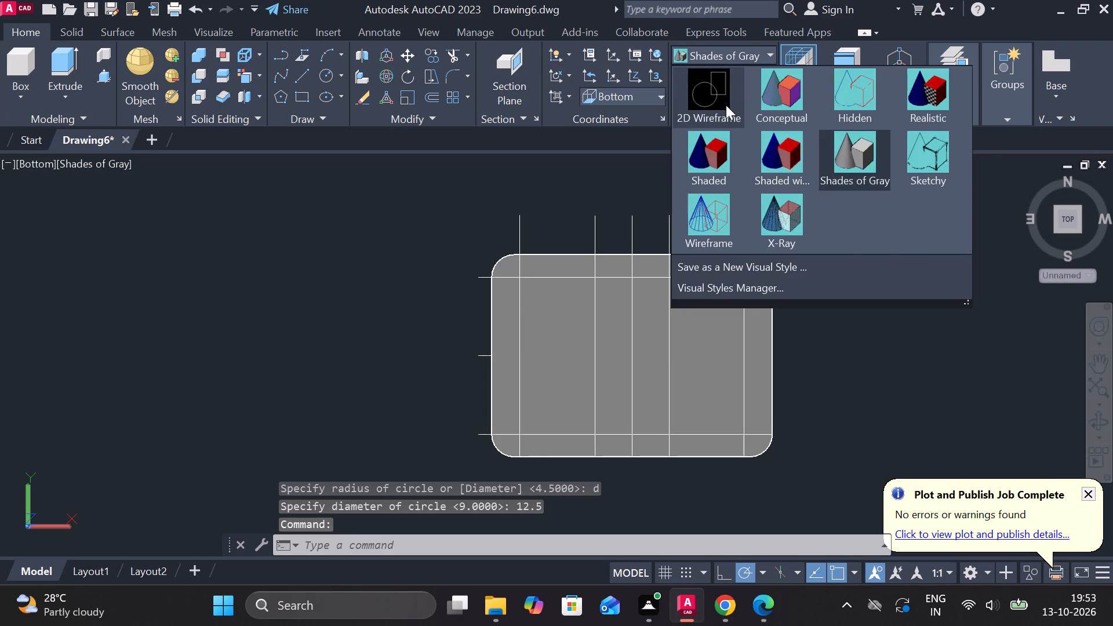
Copy the 12.5-diameter circle from its centre to the other three hole-centre guide intersections along the same long edge.
{"action": "scroll", "coordinate": [763, 252], "scroll_direction": "up", "scroll_amount": 2}
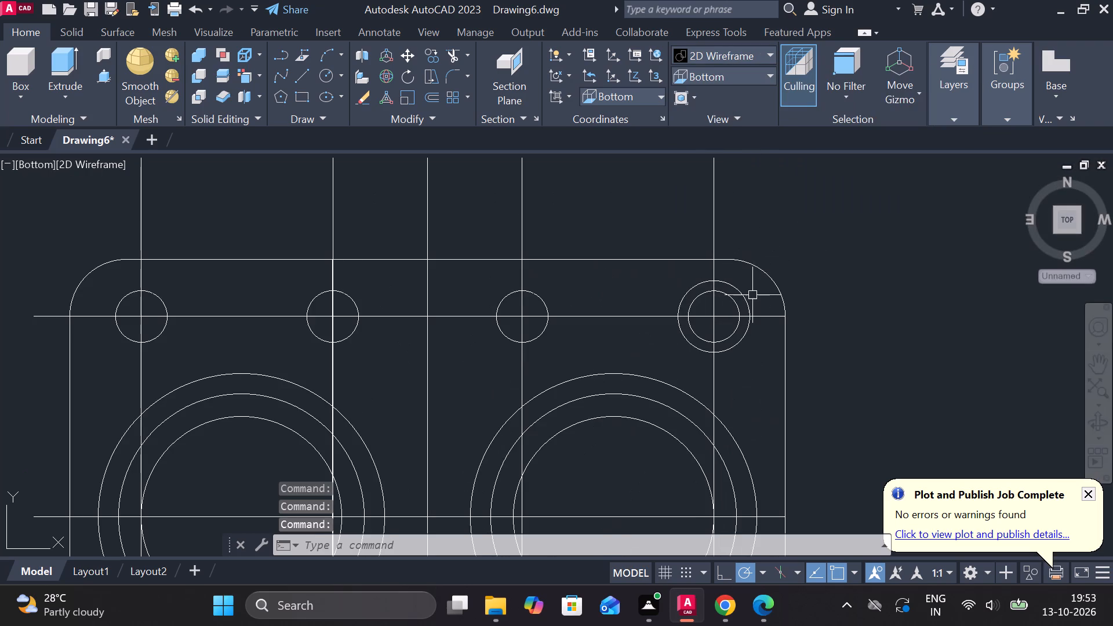
{"action": "left_click", "coordinate": [748, 297]}
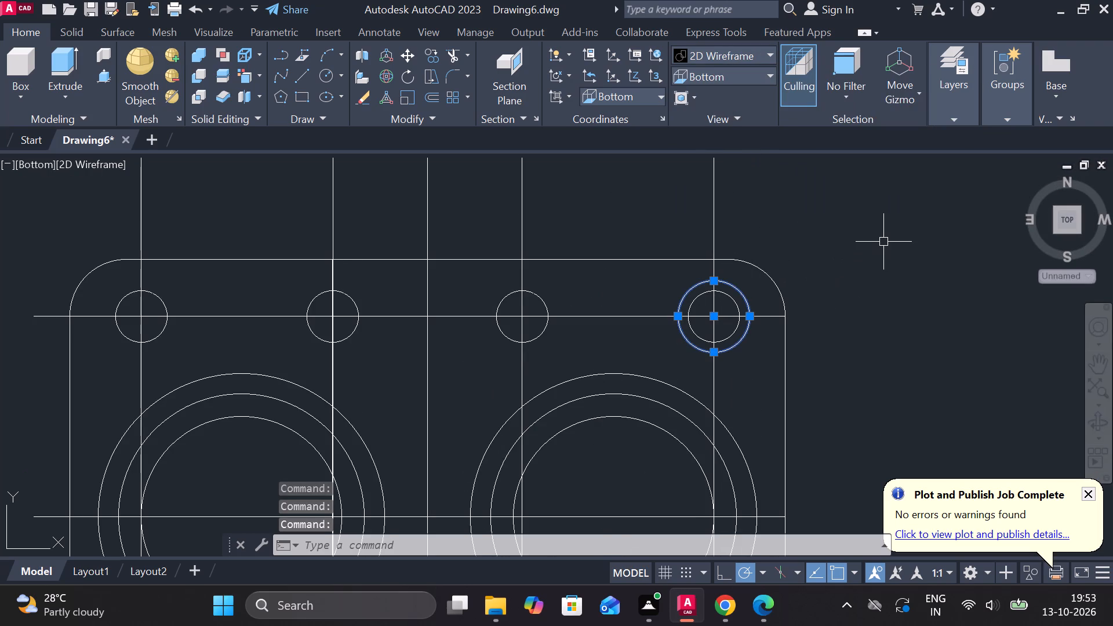
{"action": "type", "text": "co"}
{"action": "key", "text": "Return"}
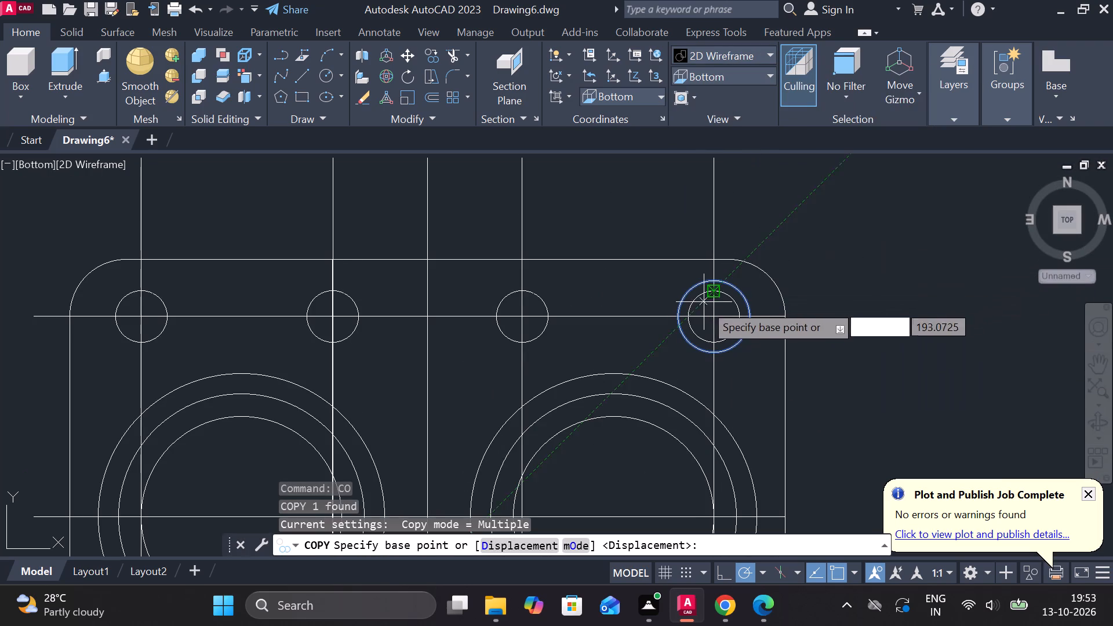
{"action": "left_click", "coordinate": [716, 315]}
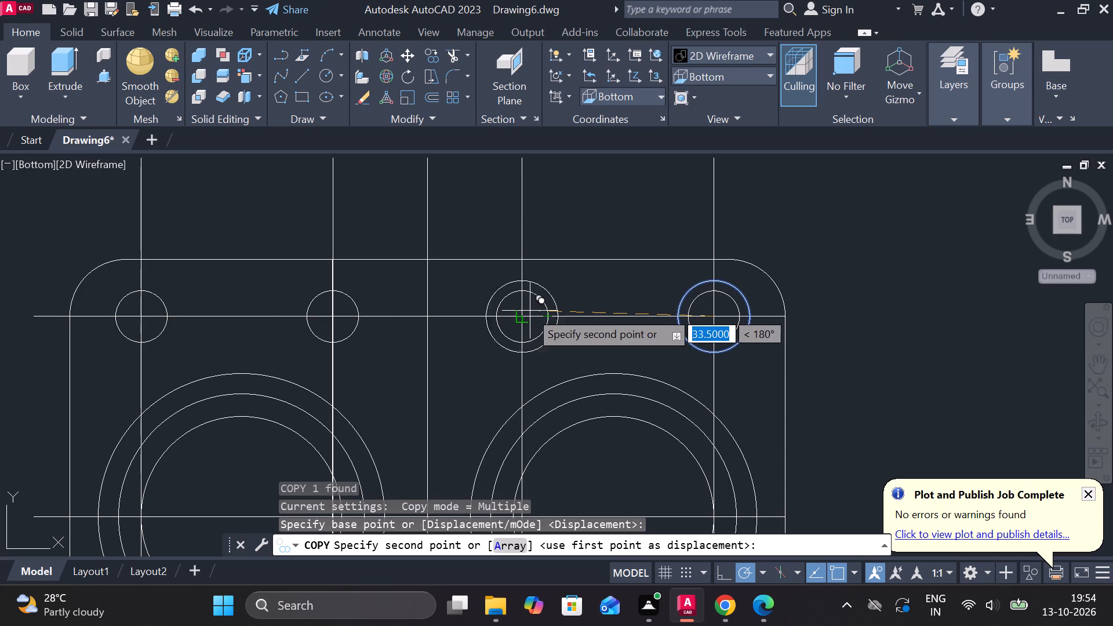
{"action": "left_click", "coordinate": [526, 311]}
{"action": "middle_click_drag", "start_coordinate": [572, 305], "coordinate": [817, 272]}
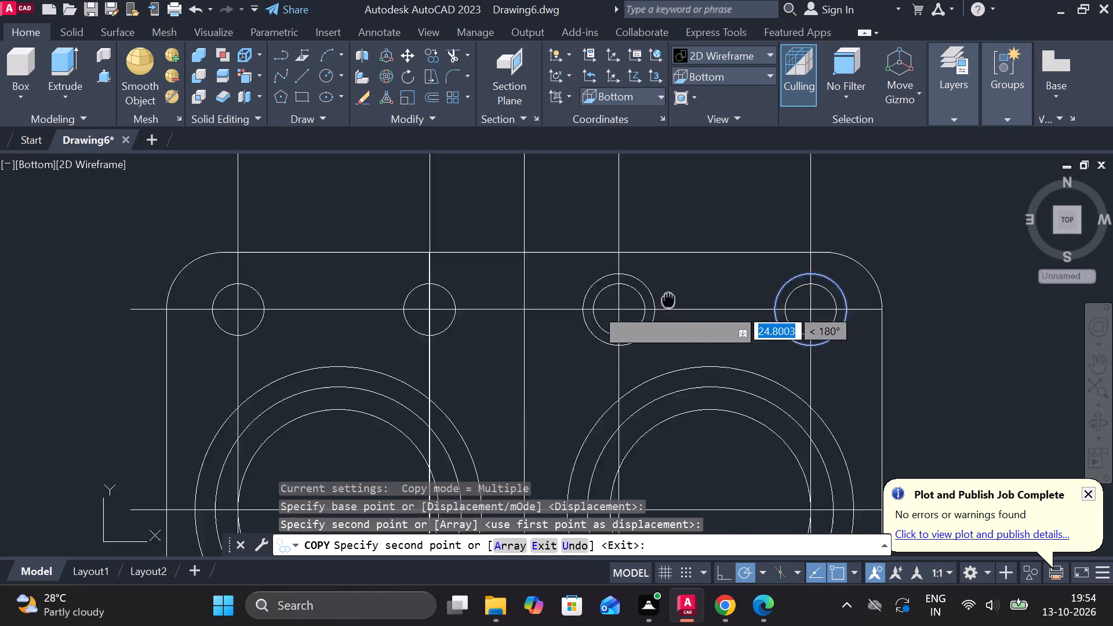
{"action": "middle_click_drag", "start_coordinate": [817, 272], "coordinate": [846, 260]}
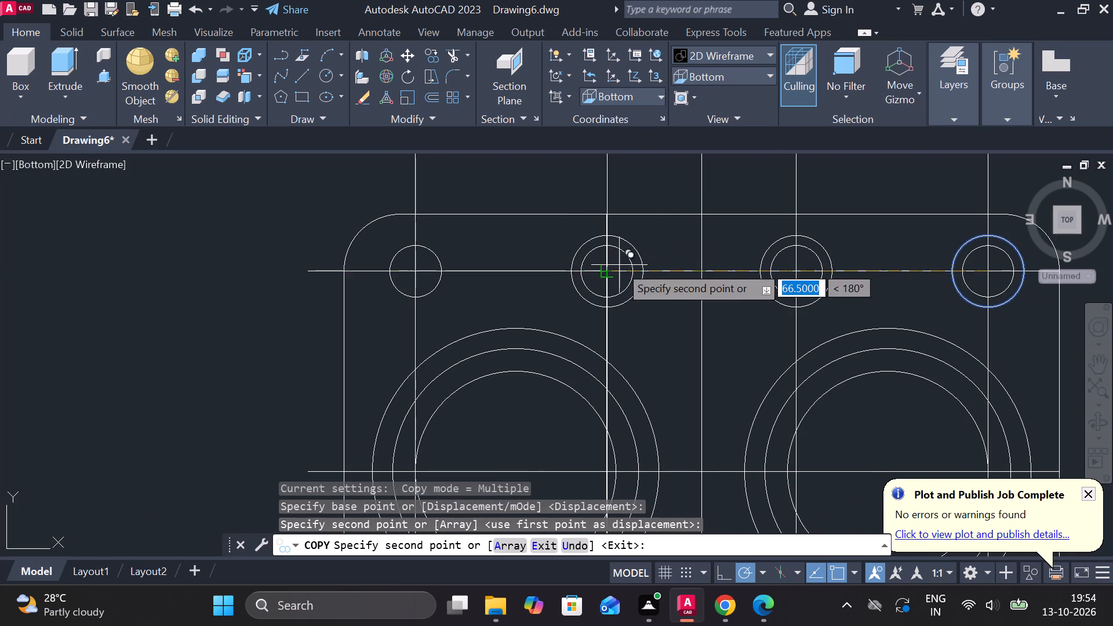
{"action": "left_click", "coordinate": [609, 274]}
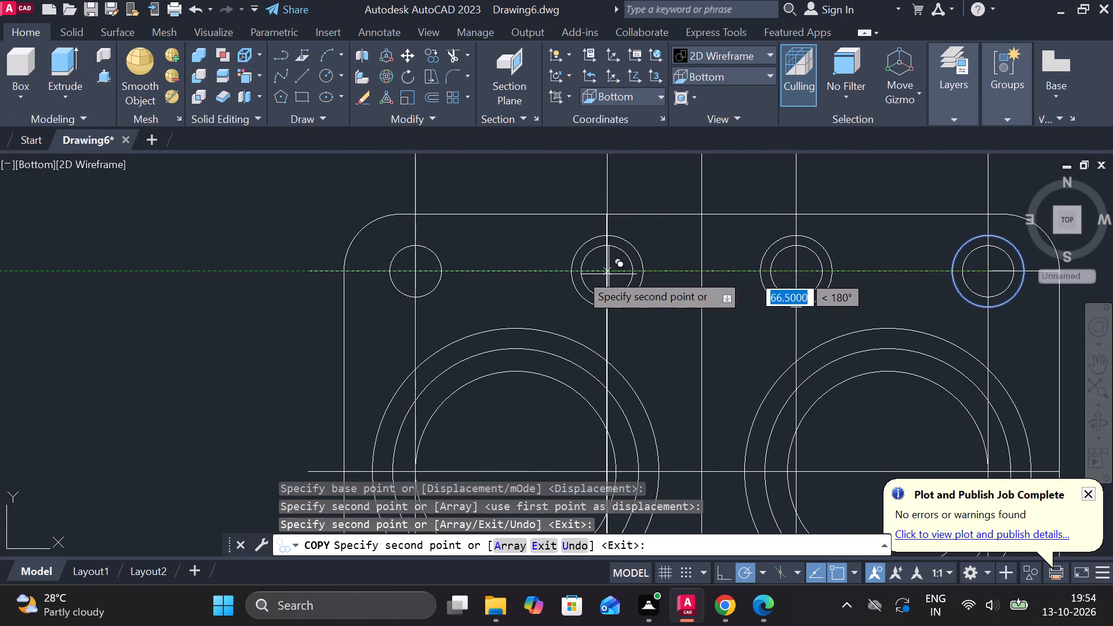
{"action": "left_click", "coordinate": [419, 272]}
Place another copy of the 12.5-diameter circle at the guide intersection near the diagonally opposite corner.
{"action": "scroll", "coordinate": [475, 265], "scroll_direction": "down", "scroll_amount": 2}
{"action": "scroll", "coordinate": [441, 422], "scroll_direction": "up", "scroll_amount": 1}
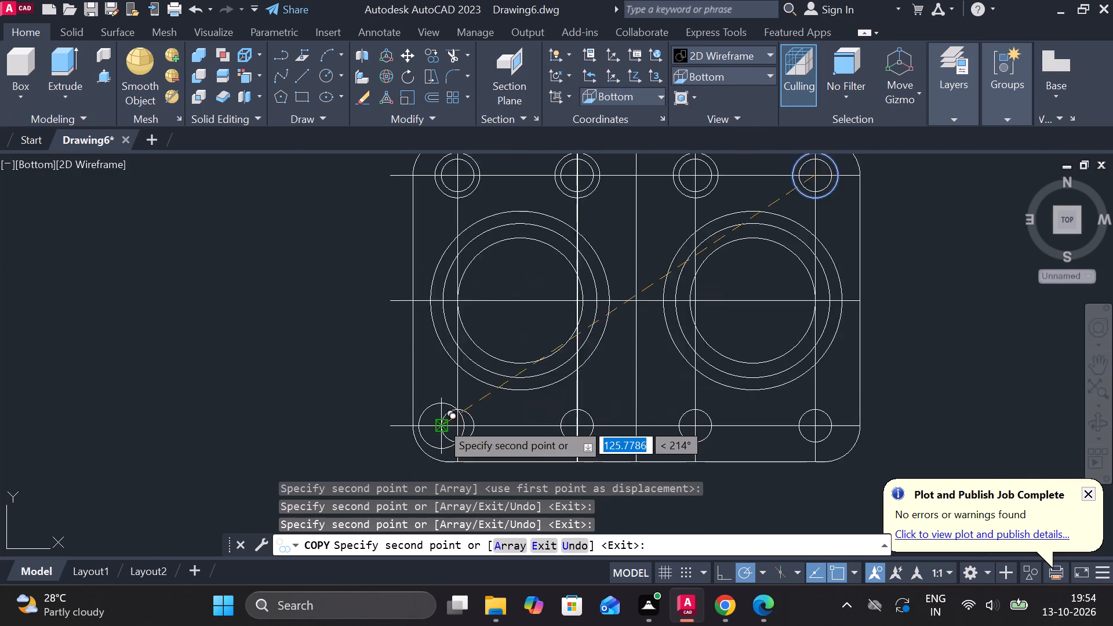
{"action": "scroll", "coordinate": [441, 422], "scroll_direction": "up", "scroll_amount": 1}
{"action": "middle_click_drag", "start_coordinate": [456, 406], "coordinate": [600, 299]}
{"action": "scroll", "coordinate": [628, 285], "scroll_direction": "up", "scroll_amount": 3}
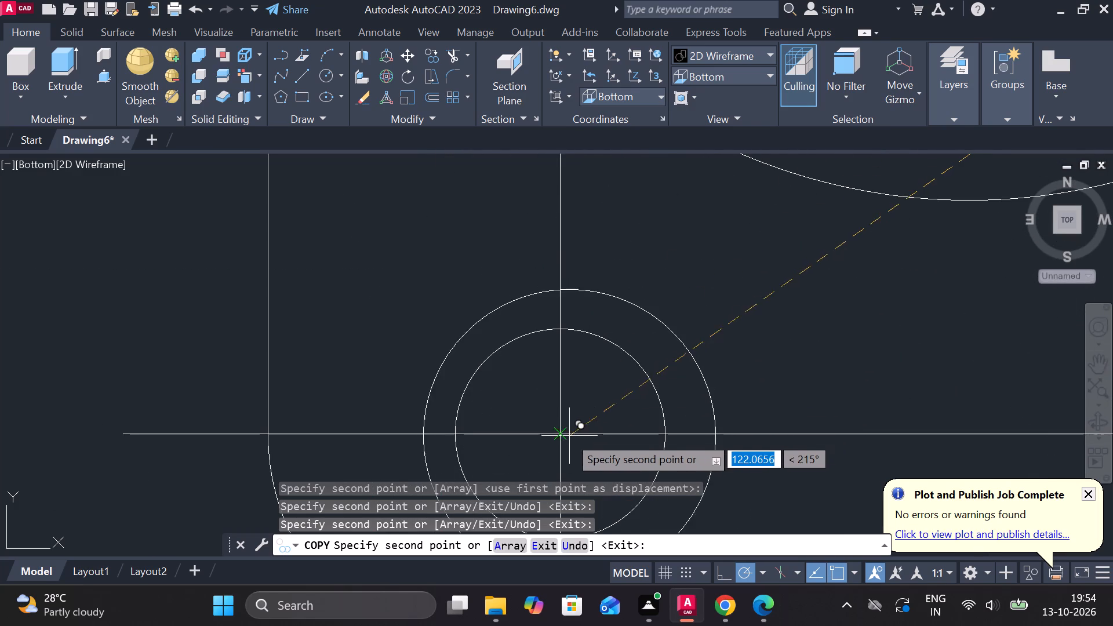
{"action": "left_click", "coordinate": [562, 438]}
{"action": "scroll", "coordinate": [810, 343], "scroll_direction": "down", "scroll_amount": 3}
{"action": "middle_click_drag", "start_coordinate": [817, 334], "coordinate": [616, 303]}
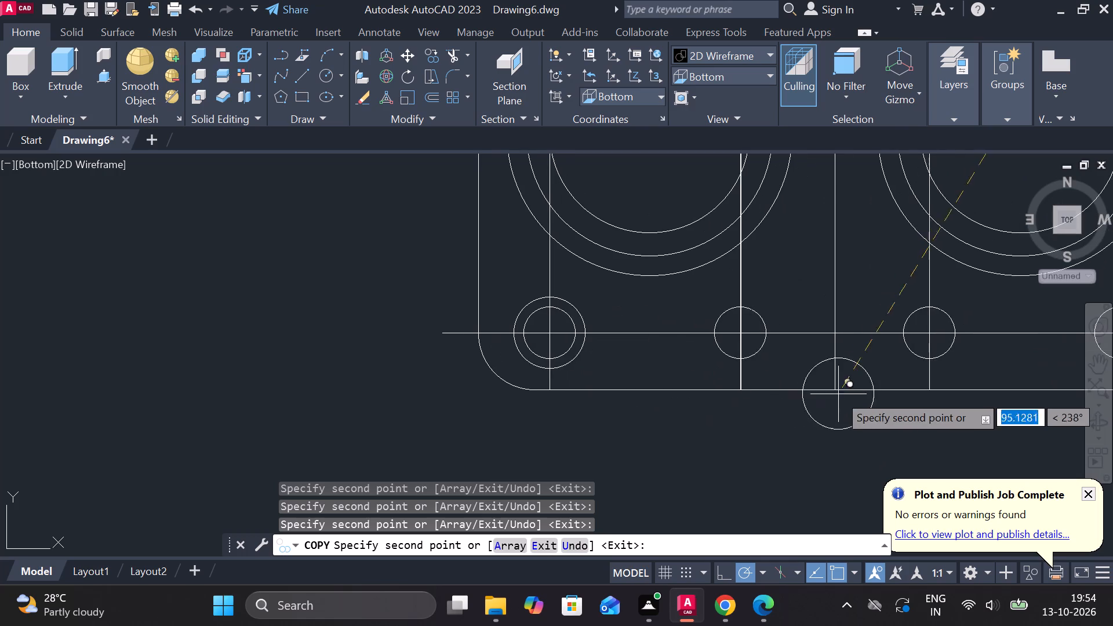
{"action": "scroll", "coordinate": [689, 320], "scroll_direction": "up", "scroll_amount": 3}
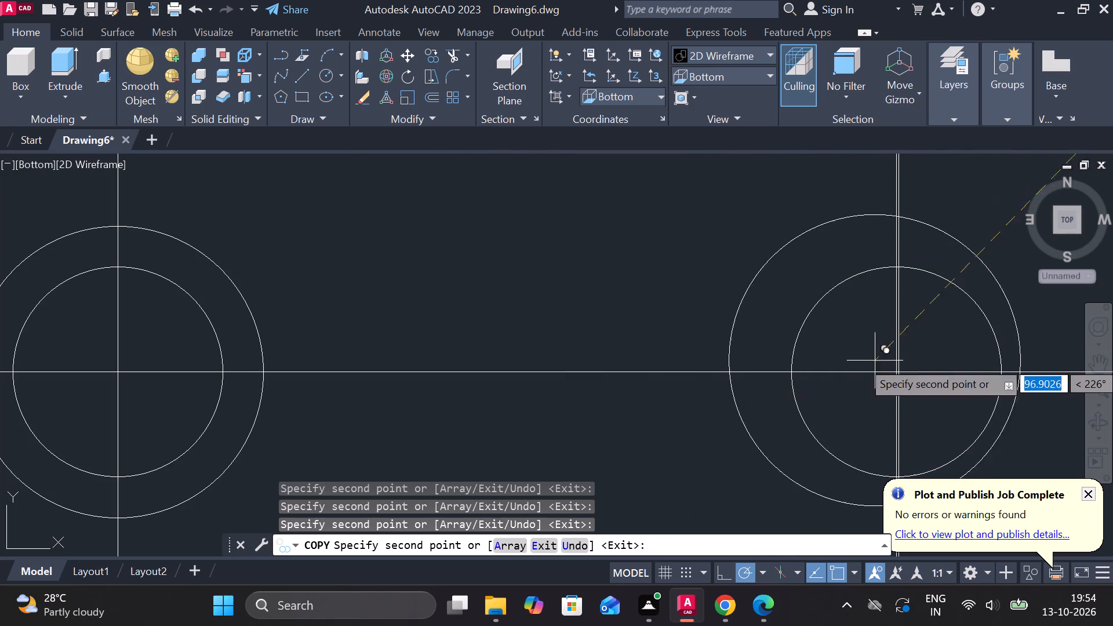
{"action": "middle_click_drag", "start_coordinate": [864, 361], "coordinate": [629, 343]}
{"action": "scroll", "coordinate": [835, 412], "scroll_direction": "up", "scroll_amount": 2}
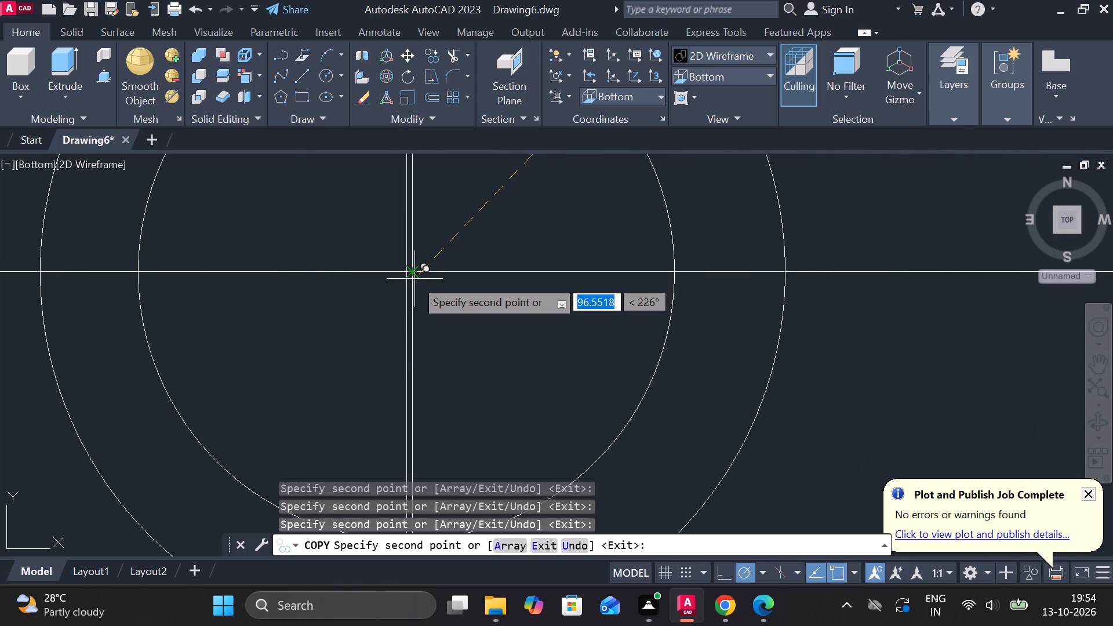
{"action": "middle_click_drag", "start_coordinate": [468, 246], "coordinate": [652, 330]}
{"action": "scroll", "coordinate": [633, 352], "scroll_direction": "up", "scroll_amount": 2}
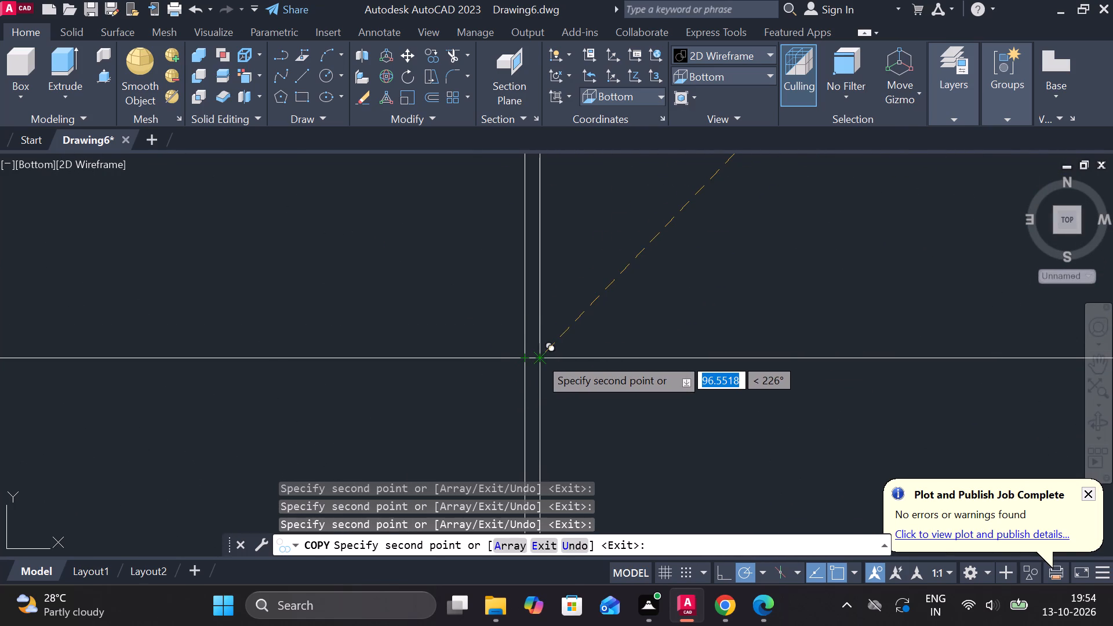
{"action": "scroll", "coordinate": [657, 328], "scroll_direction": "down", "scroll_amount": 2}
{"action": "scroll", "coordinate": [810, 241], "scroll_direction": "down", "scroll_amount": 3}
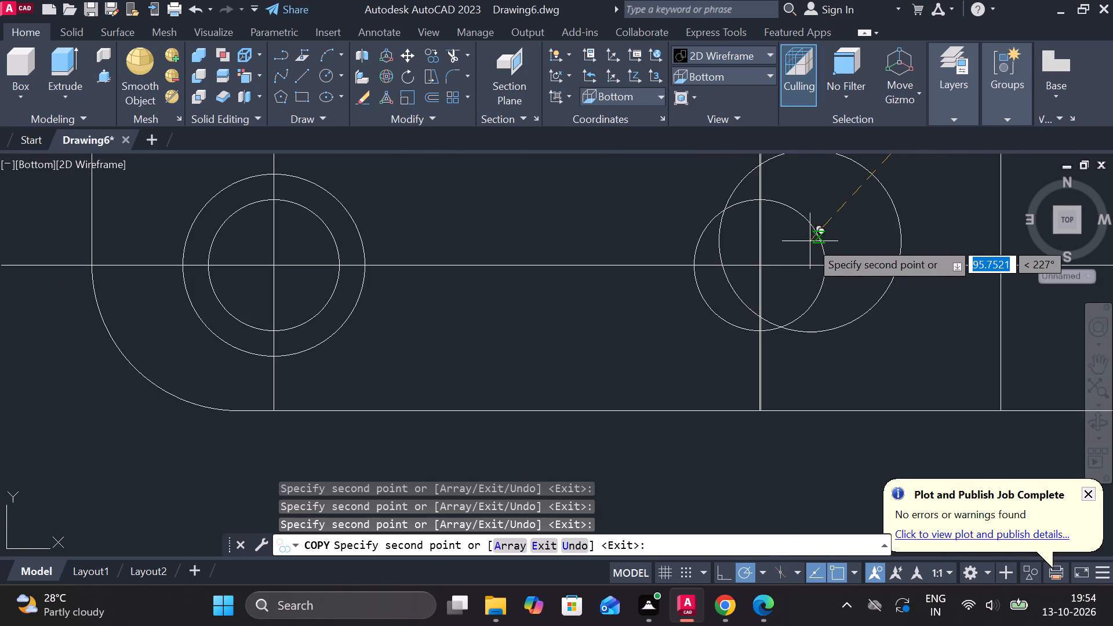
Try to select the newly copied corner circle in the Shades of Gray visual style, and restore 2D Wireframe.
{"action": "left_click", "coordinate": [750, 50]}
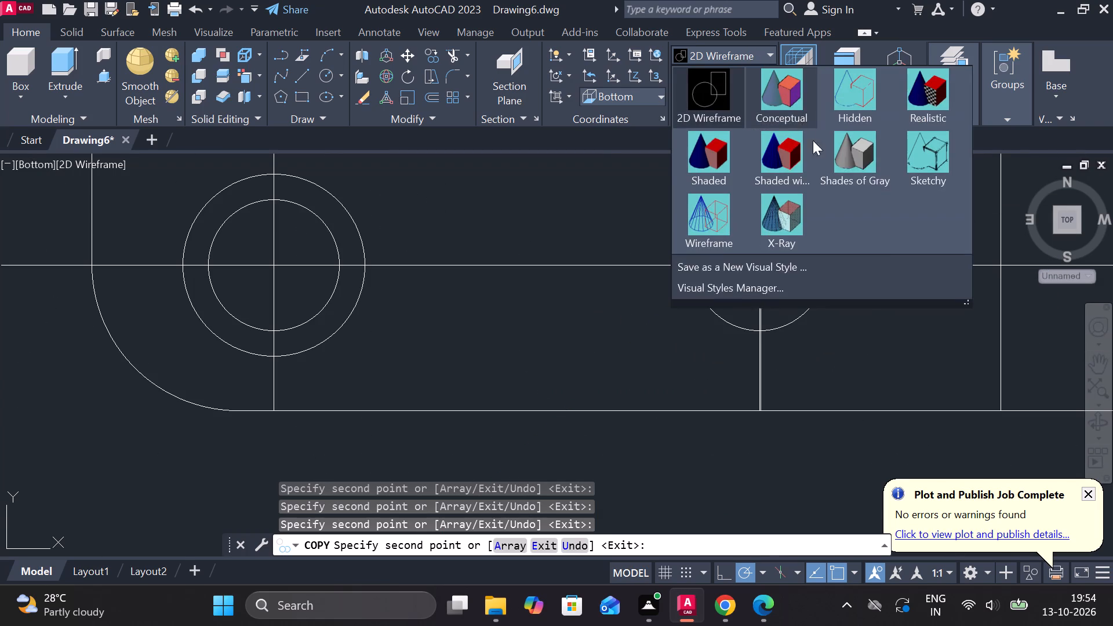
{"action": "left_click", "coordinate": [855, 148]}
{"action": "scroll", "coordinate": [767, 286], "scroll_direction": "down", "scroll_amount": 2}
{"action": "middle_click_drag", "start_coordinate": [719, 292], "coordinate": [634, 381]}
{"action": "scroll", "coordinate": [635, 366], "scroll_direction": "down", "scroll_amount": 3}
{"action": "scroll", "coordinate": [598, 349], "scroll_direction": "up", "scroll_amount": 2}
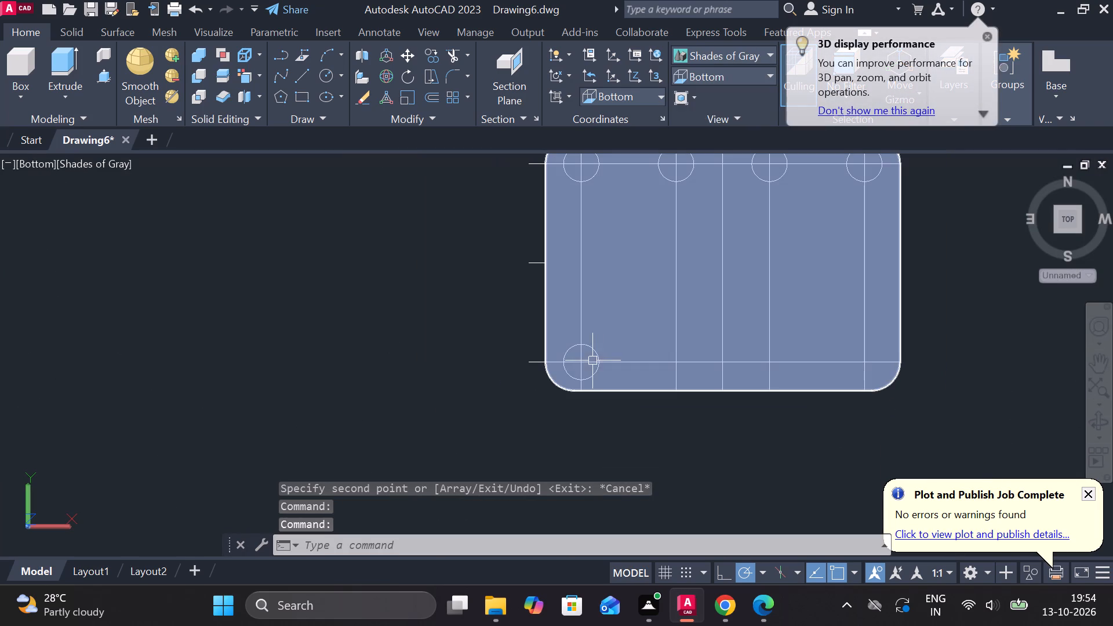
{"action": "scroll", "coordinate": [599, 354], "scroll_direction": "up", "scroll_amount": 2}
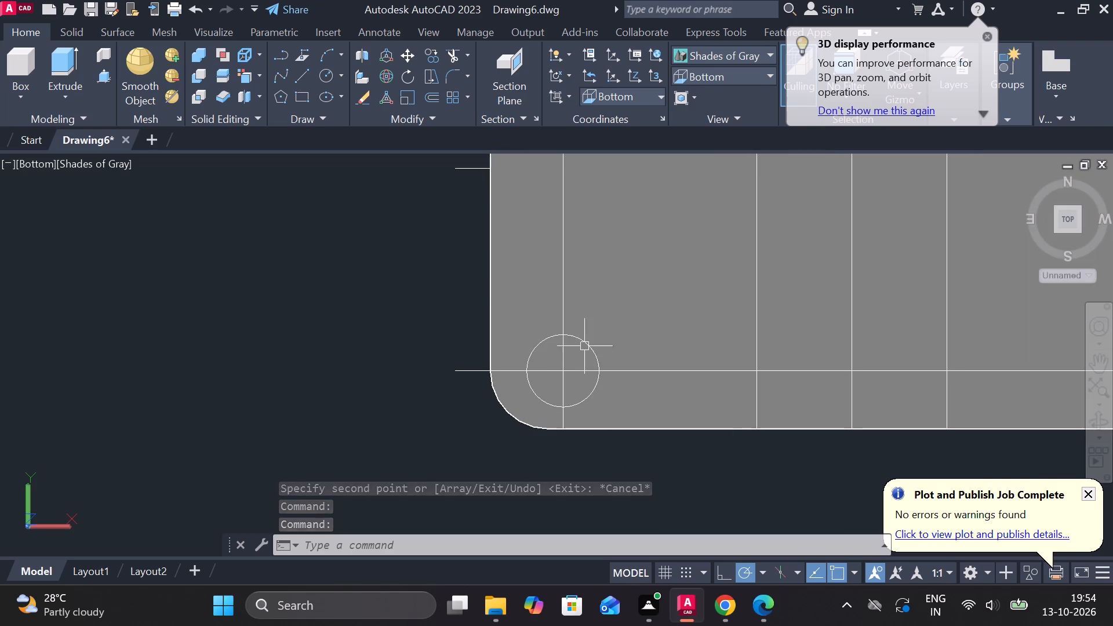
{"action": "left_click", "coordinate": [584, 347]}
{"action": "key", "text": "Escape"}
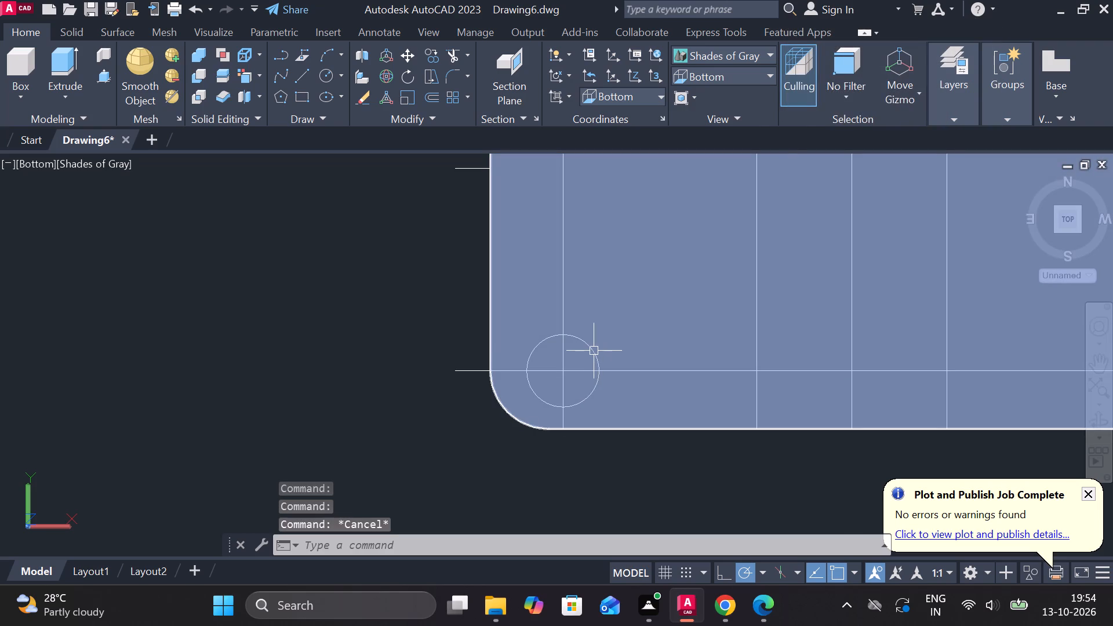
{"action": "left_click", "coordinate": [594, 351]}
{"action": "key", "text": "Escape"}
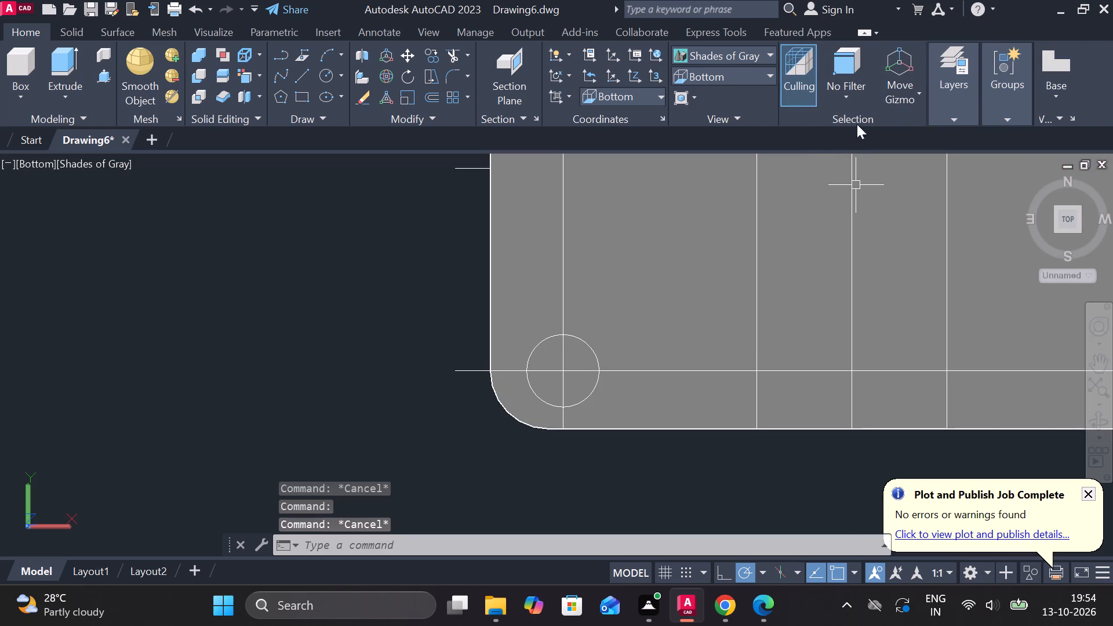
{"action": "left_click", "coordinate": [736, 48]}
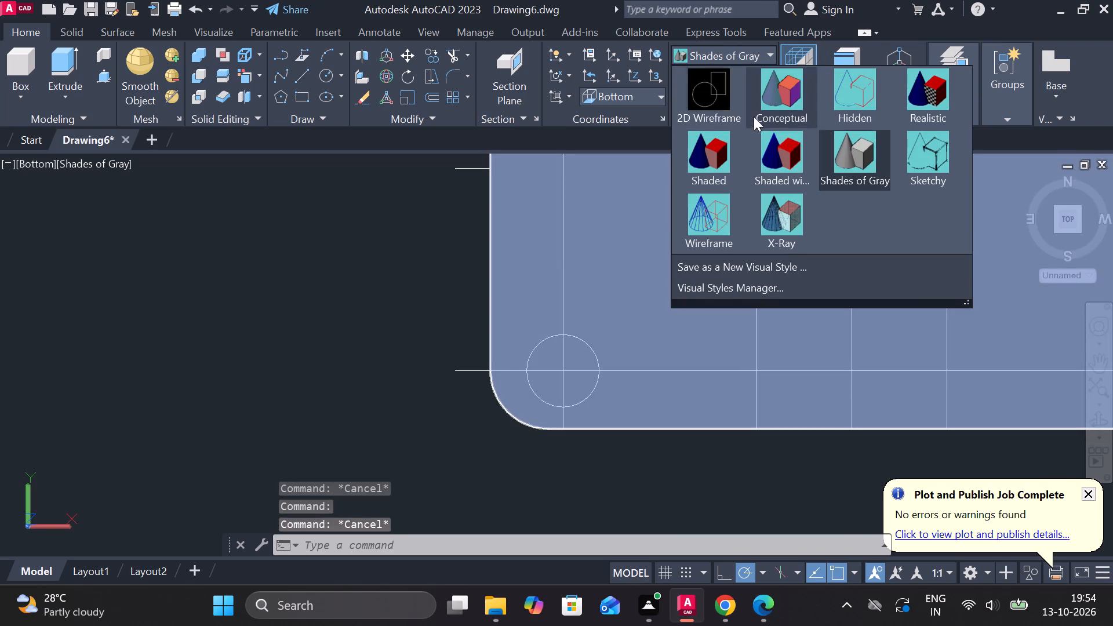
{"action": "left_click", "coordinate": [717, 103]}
Copy the corner 12.5-diameter circle from its centre to the two middle guide intersections along the other long edge, at 33.5 and 66.5.
{"action": "scroll", "coordinate": [690, 293], "scroll_direction": "down", "scroll_amount": 1}
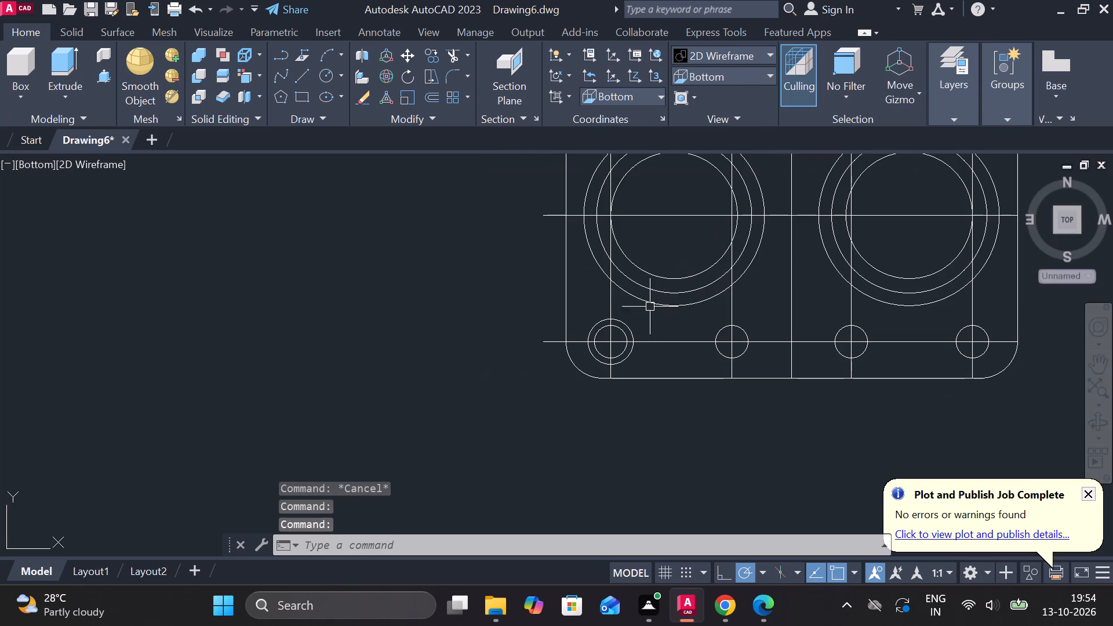
{"action": "middle_click_drag", "start_coordinate": [530, 254], "coordinate": [553, 314], "text": "shift"}
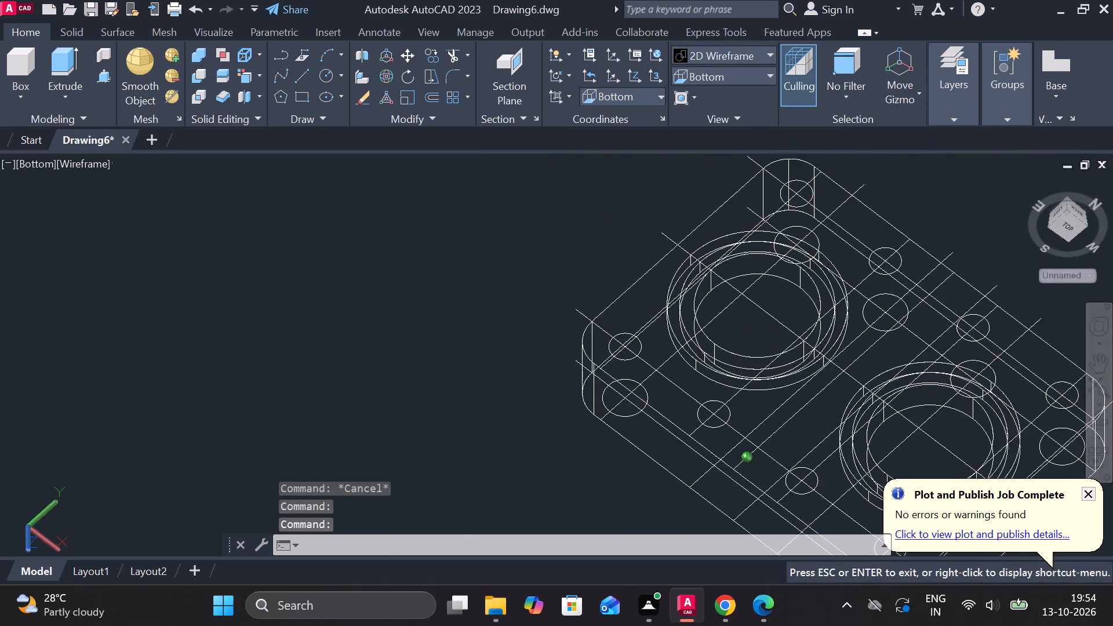
{"action": "middle_click_drag", "start_coordinate": [553, 314], "coordinate": [553, 315], "text": "shift"}
{"action": "middle_click_drag", "start_coordinate": [555, 304], "coordinate": [465, 134]}
{"action": "scroll", "coordinate": [528, 200], "scroll_direction": "up", "scroll_amount": 1}
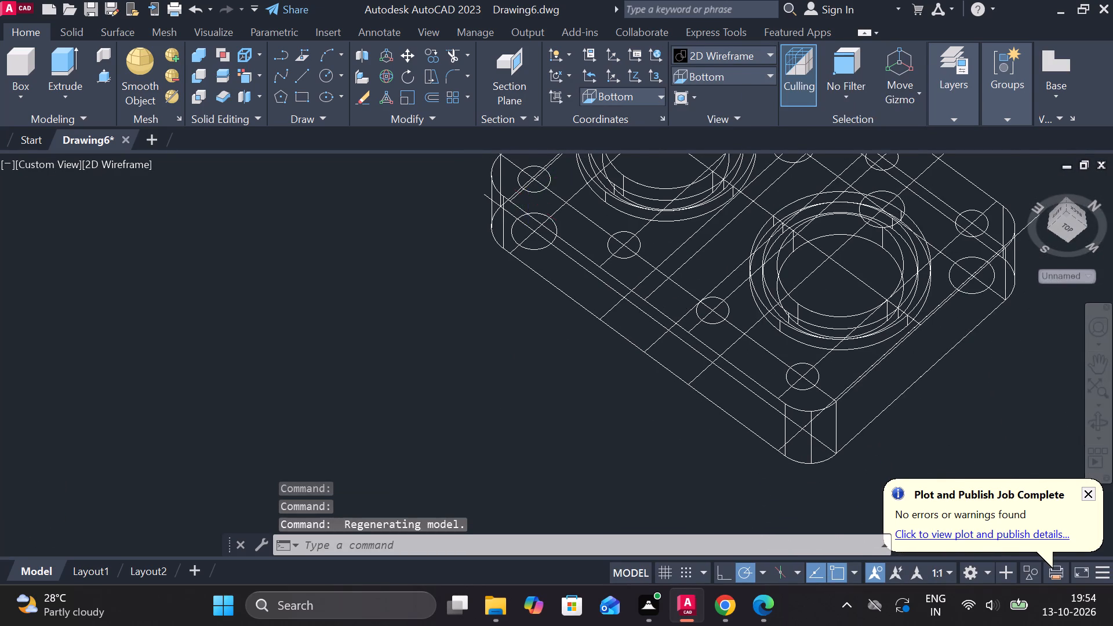
{"action": "left_click", "coordinate": [569, 239]}
{"action": "key", "text": "c"}
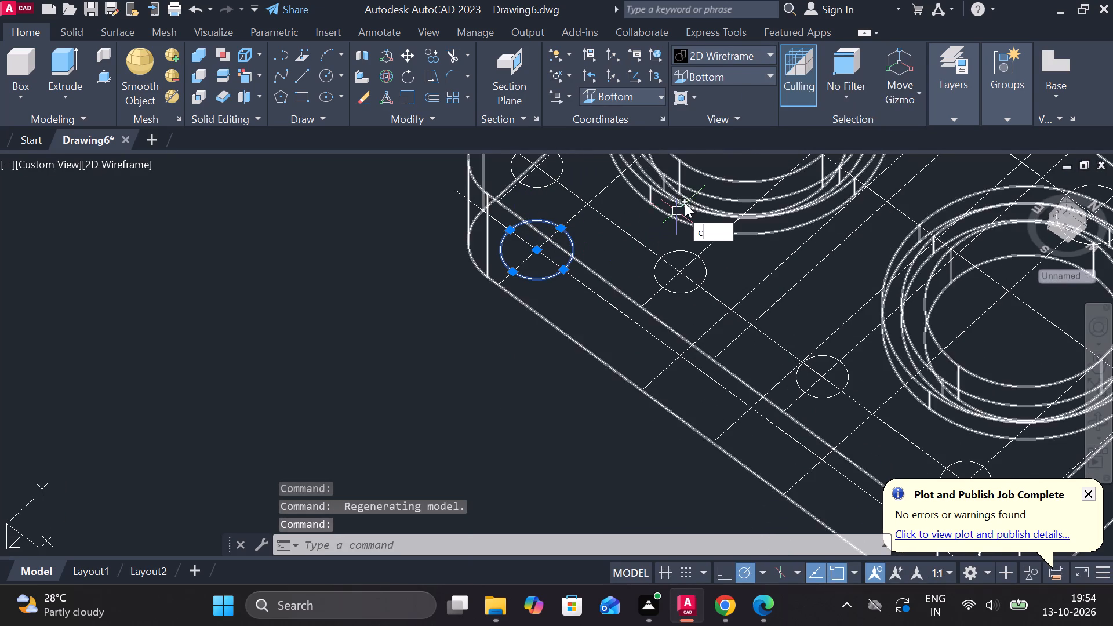
{"action": "key", "text": "o"}
{"action": "key", "text": "Return"}
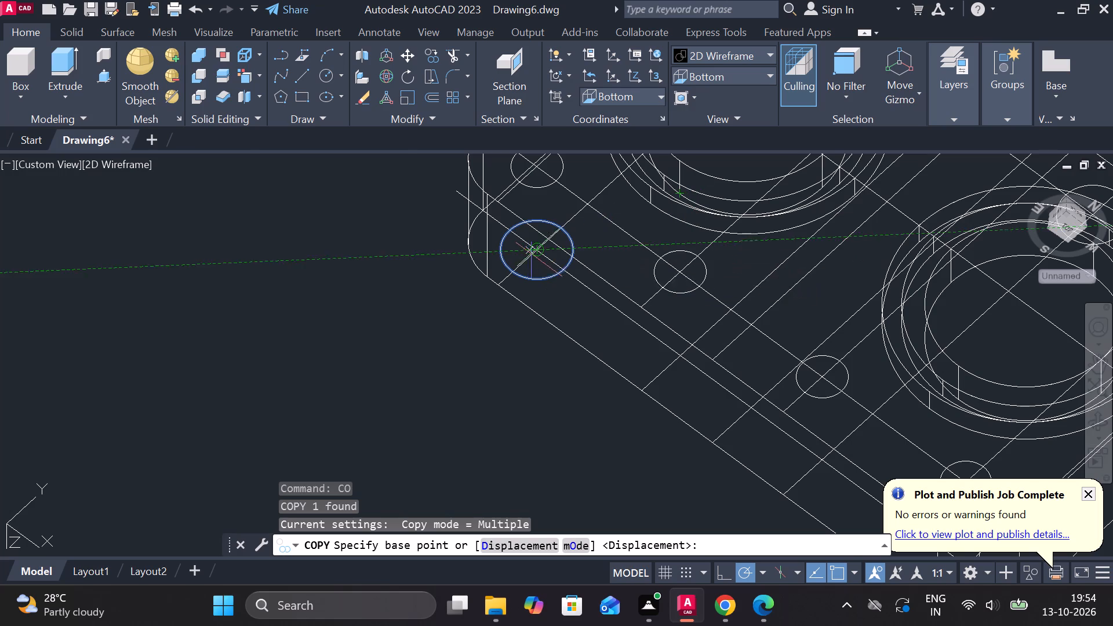
{"action": "scroll", "coordinate": [540, 256], "scroll_direction": "up", "scroll_amount": 3}
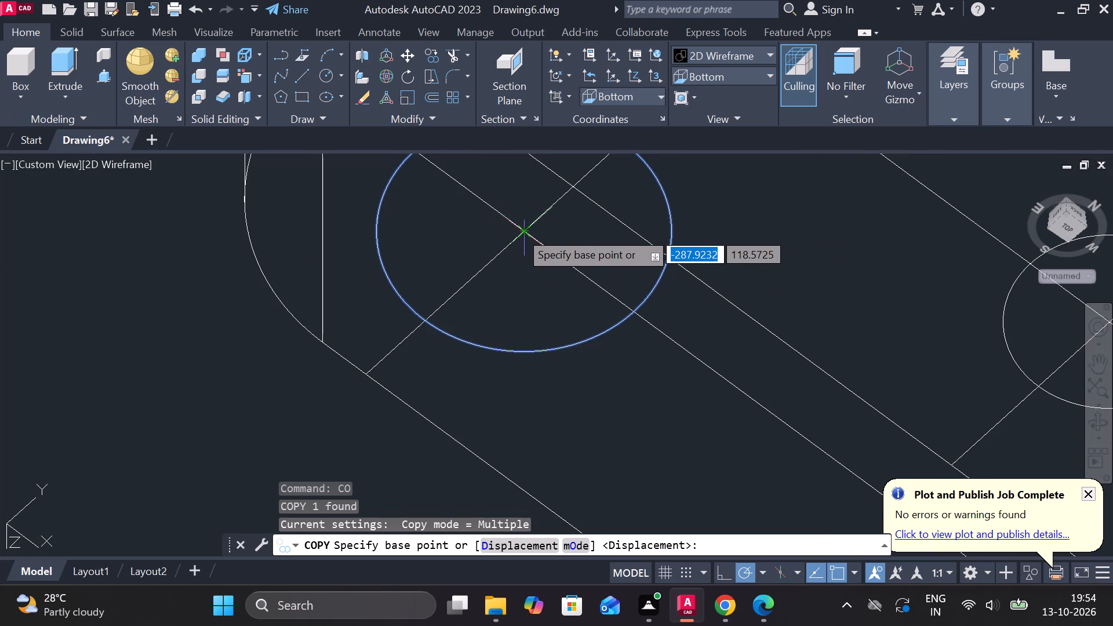
{"action": "left_click", "coordinate": [519, 231]}
{"action": "scroll", "coordinate": [534, 242], "scroll_direction": "down", "scroll_amount": 2}
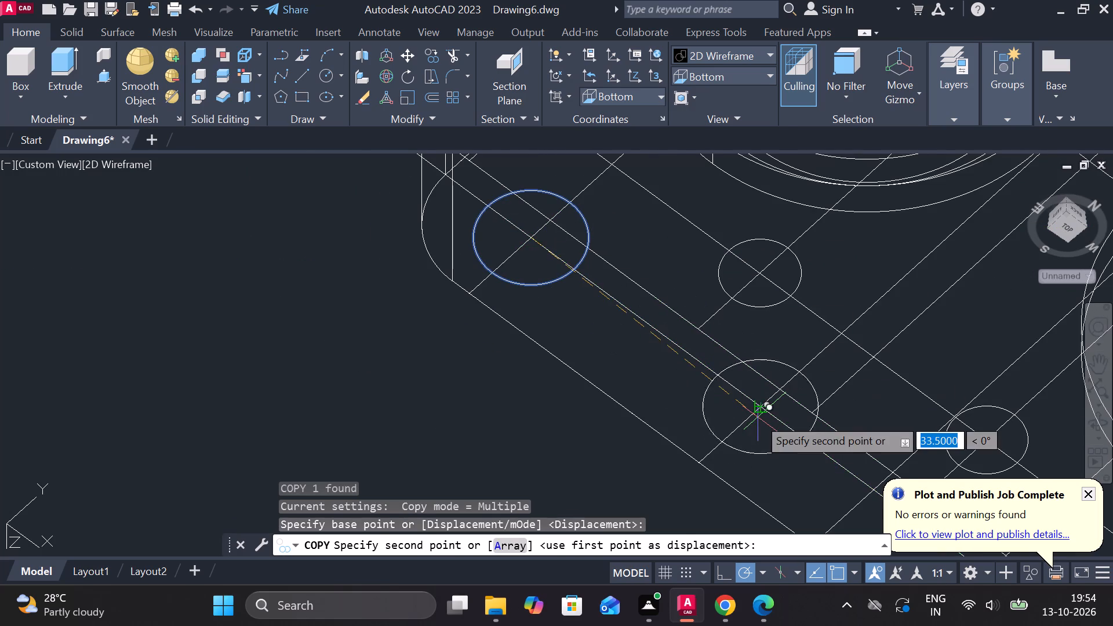
{"action": "scroll", "coordinate": [768, 417], "scroll_direction": "up", "scroll_amount": 2}
{"action": "left_click", "coordinate": [748, 397]}
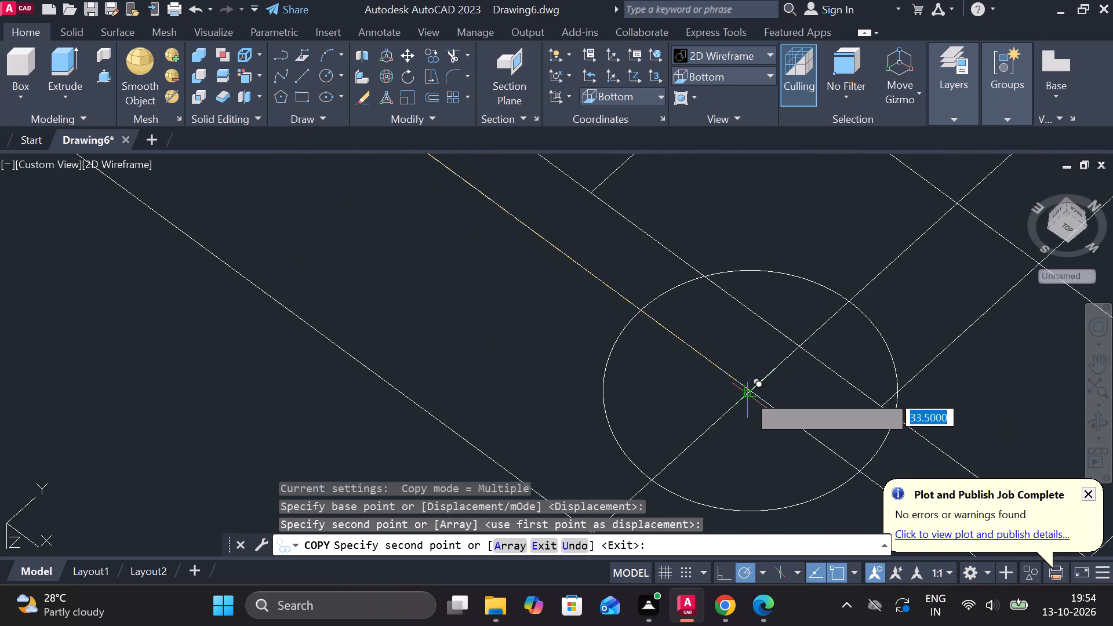
{"action": "scroll", "coordinate": [747, 394], "scroll_direction": "down", "scroll_amount": 2}
{"action": "middle_click_drag", "start_coordinate": [740, 393], "coordinate": [463, 189]}
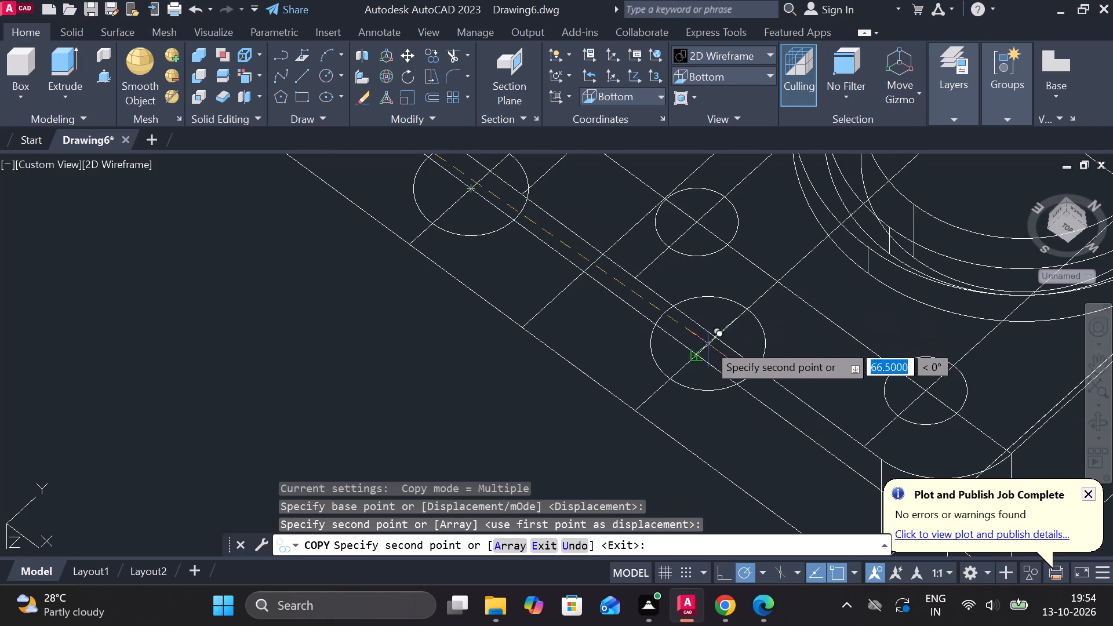
{"action": "left_click", "coordinate": [693, 354]}
Place another copy of the circle at the remaining corner guide intersection, 100 along the same long edge, and end the copying.
{"action": "scroll", "coordinate": [752, 350], "scroll_direction": "down", "scroll_amount": 3}
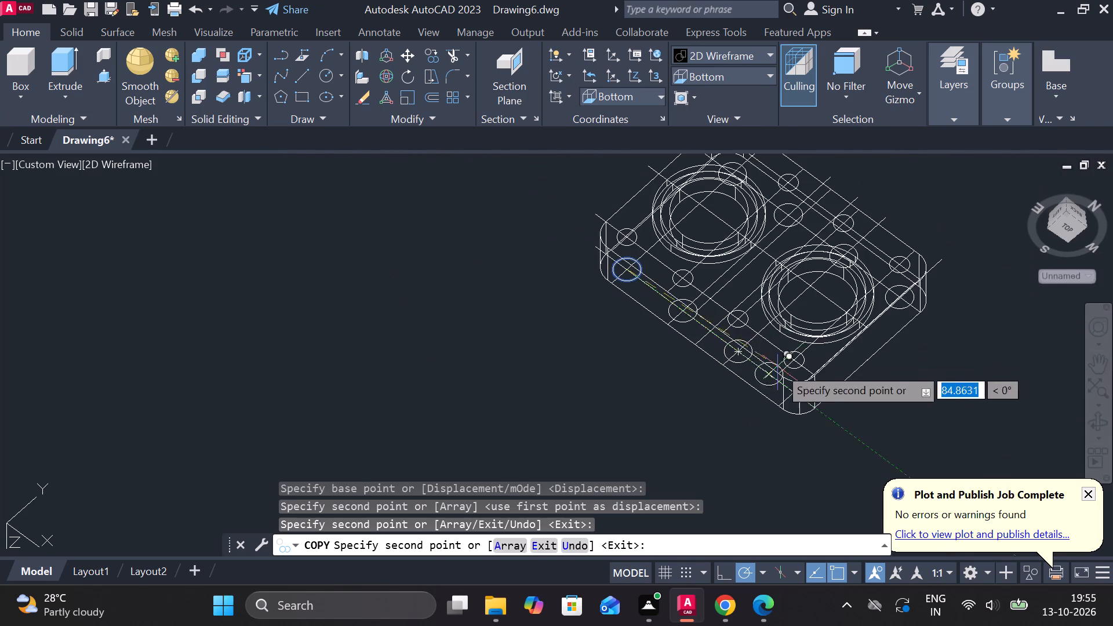
{"action": "scroll", "coordinate": [787, 374], "scroll_direction": "up", "scroll_amount": 2}
{"action": "middle_click_drag", "start_coordinate": [784, 373], "coordinate": [721, 308]}
{"action": "scroll", "coordinate": [785, 308], "scroll_direction": "up", "scroll_amount": 3}
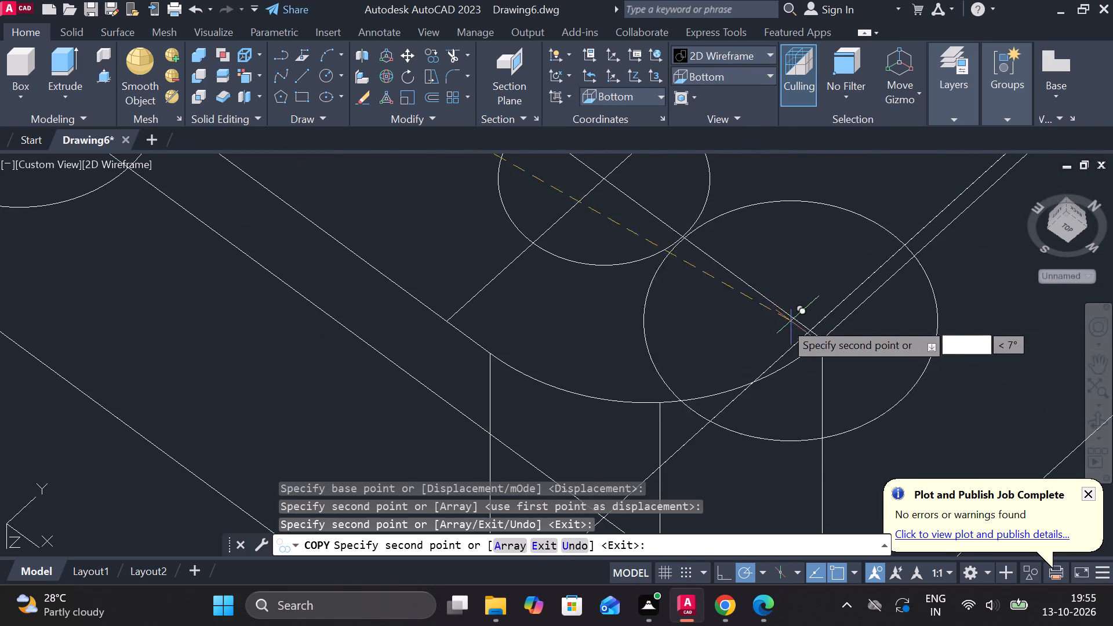
{"action": "scroll", "coordinate": [555, 248], "scroll_direction": "down", "scroll_amount": 3}
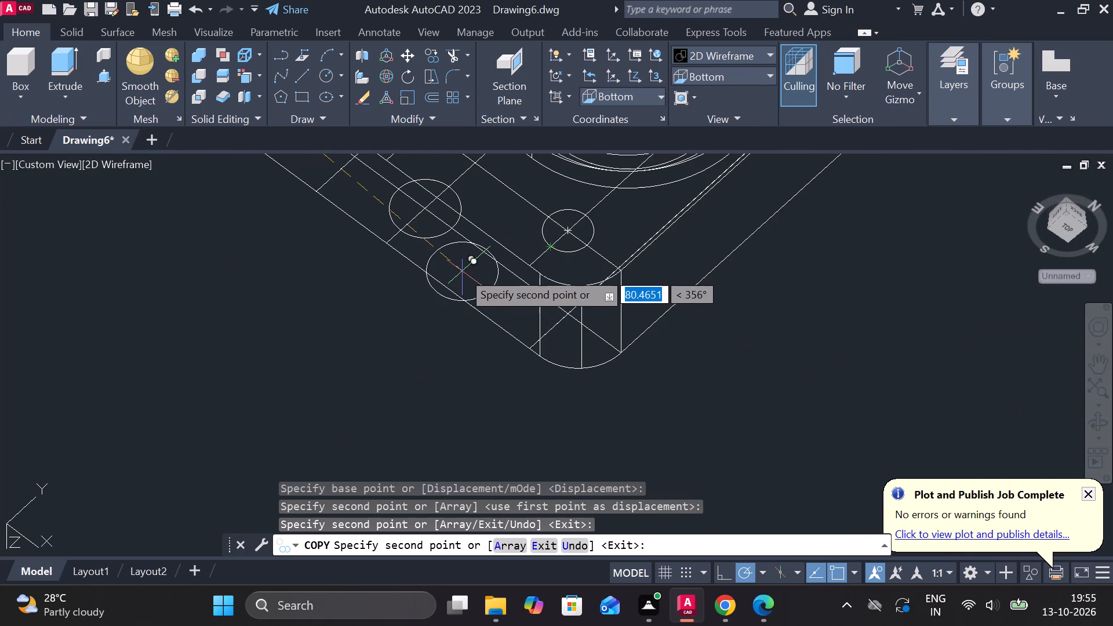
{"action": "scroll", "coordinate": [462, 271], "scroll_direction": "down", "scroll_amount": 2}
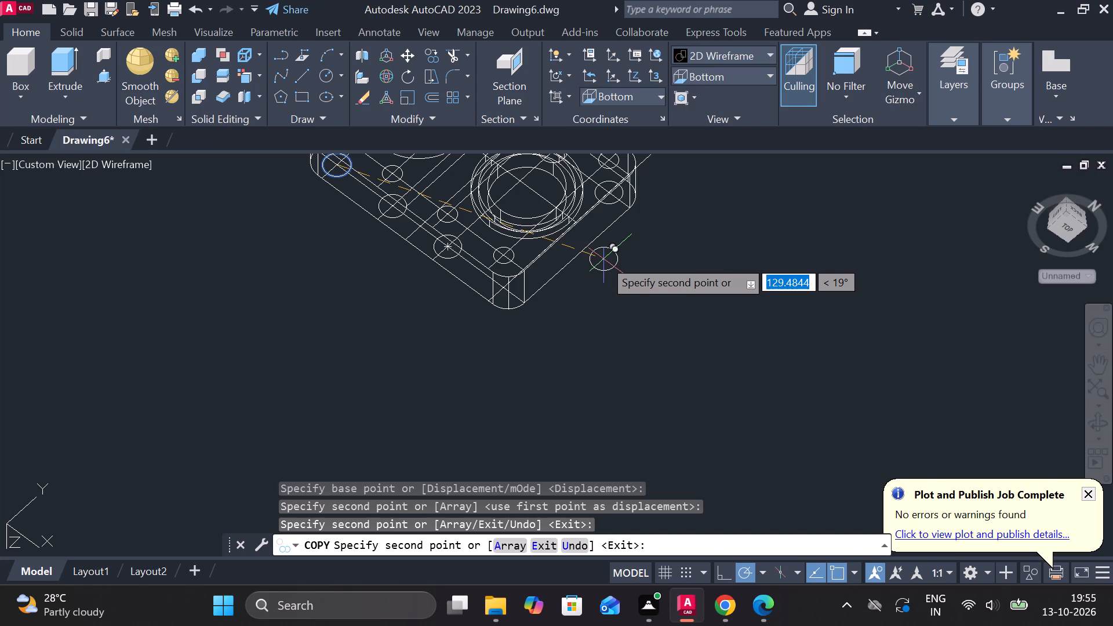
{"action": "middle_click_drag", "start_coordinate": [615, 260], "coordinate": [511, 356], "text": "shift"}
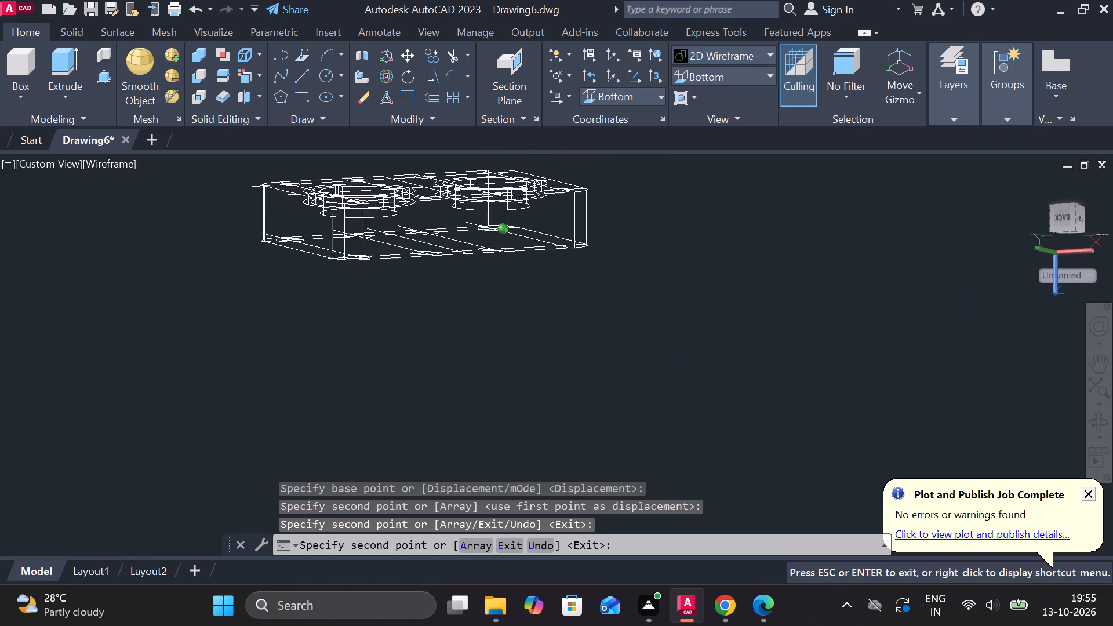
{"action": "middle_click_drag", "start_coordinate": [511, 356], "coordinate": [419, 308], "text": "shift"}
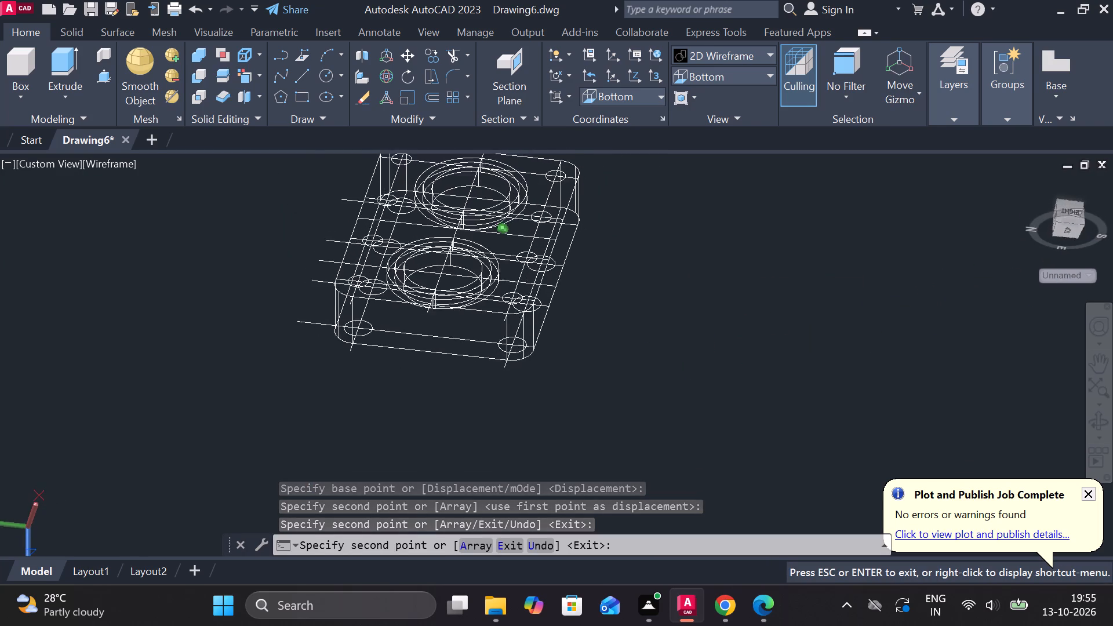
{"action": "middle_click_drag", "start_coordinate": [419, 308], "coordinate": [591, 297], "text": "shift"}
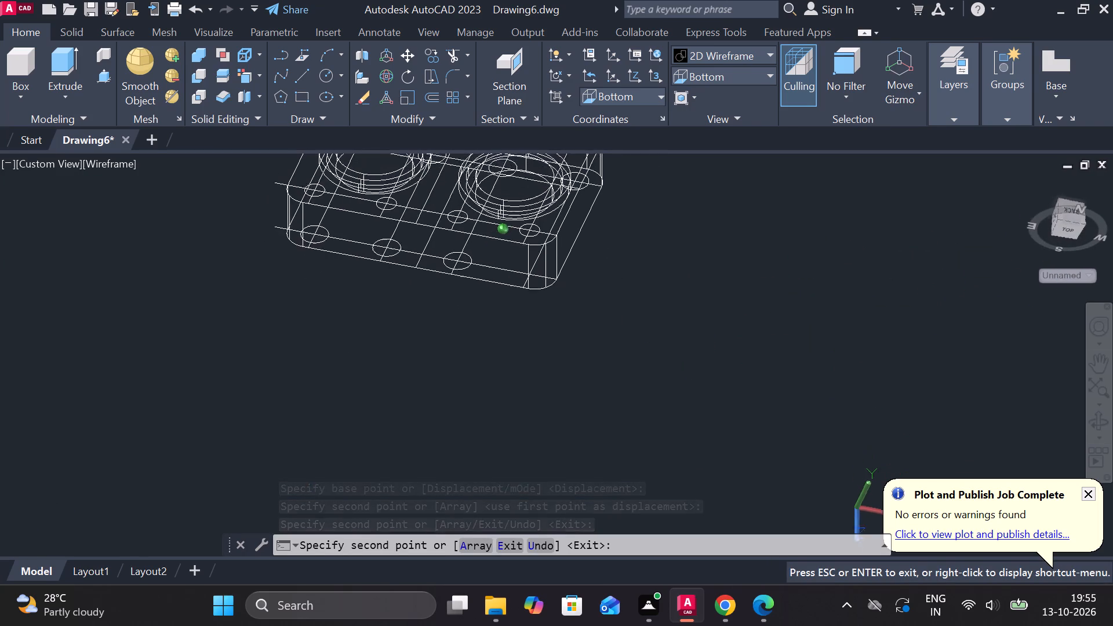
{"action": "middle_click_drag", "start_coordinate": [591, 297], "coordinate": [592, 297], "text": "shift"}
{"action": "middle_click_drag", "start_coordinate": [599, 270], "coordinate": [647, 340]}
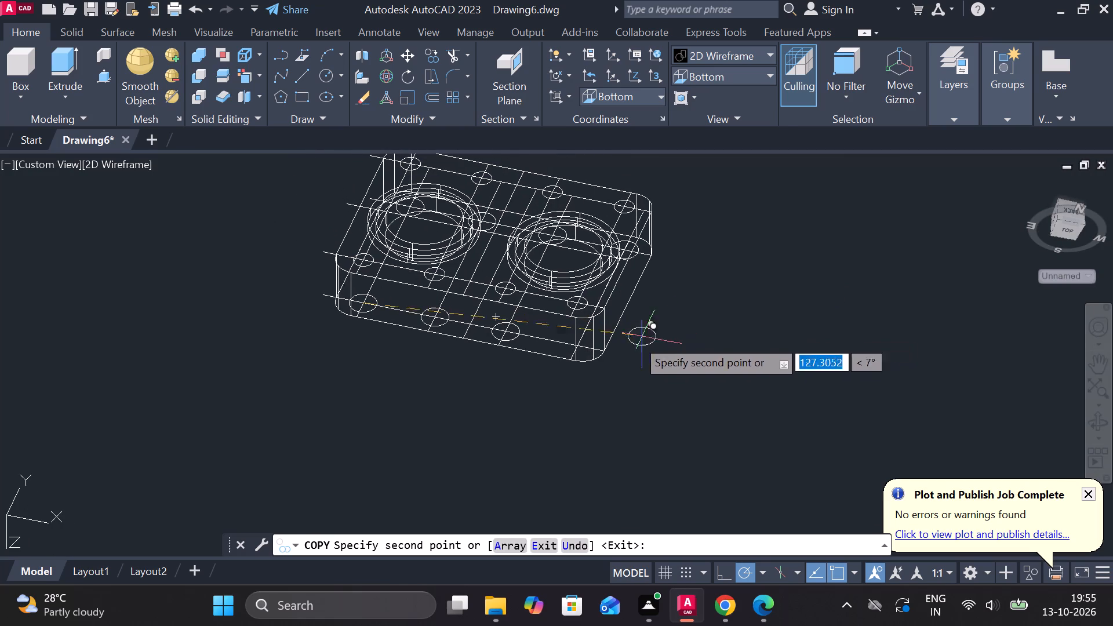
{"action": "middle_click_drag", "start_coordinate": [537, 358], "coordinate": [548, 359], "text": "shift"}
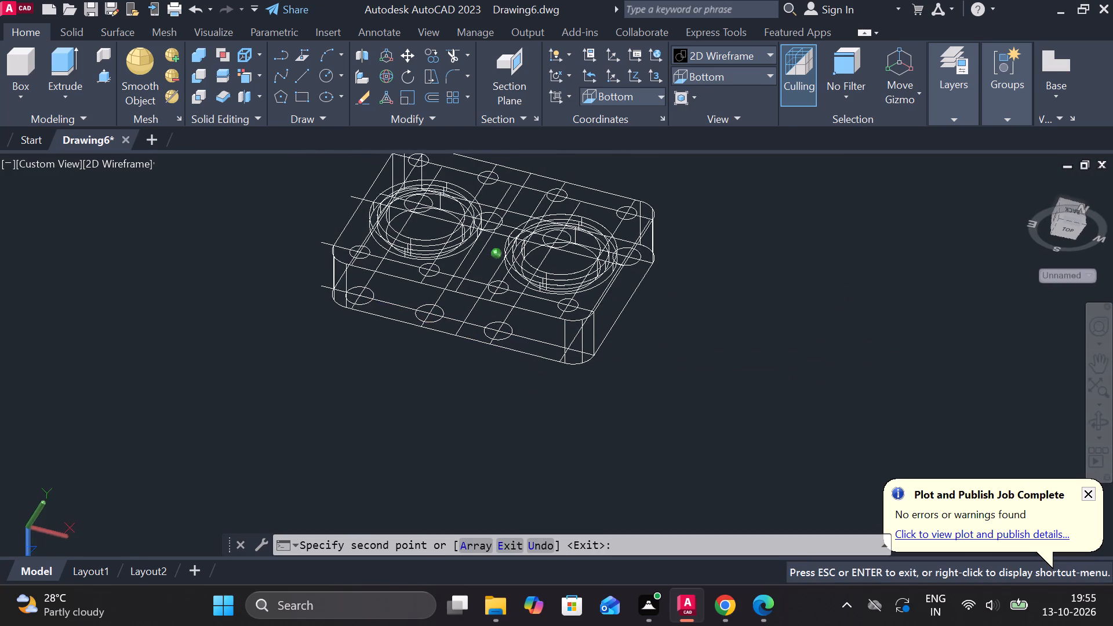
{"action": "middle_click_drag", "start_coordinate": [548, 359], "coordinate": [504, 412], "text": "shift"}
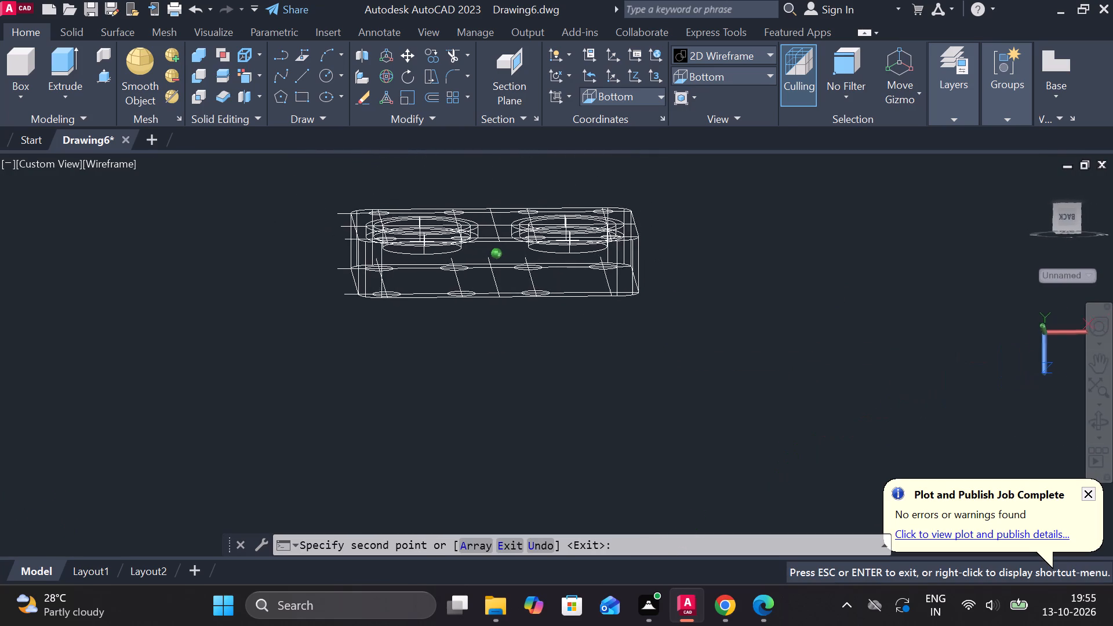
{"action": "middle_click_drag", "start_coordinate": [504, 412], "coordinate": [497, 395], "text": "shift"}
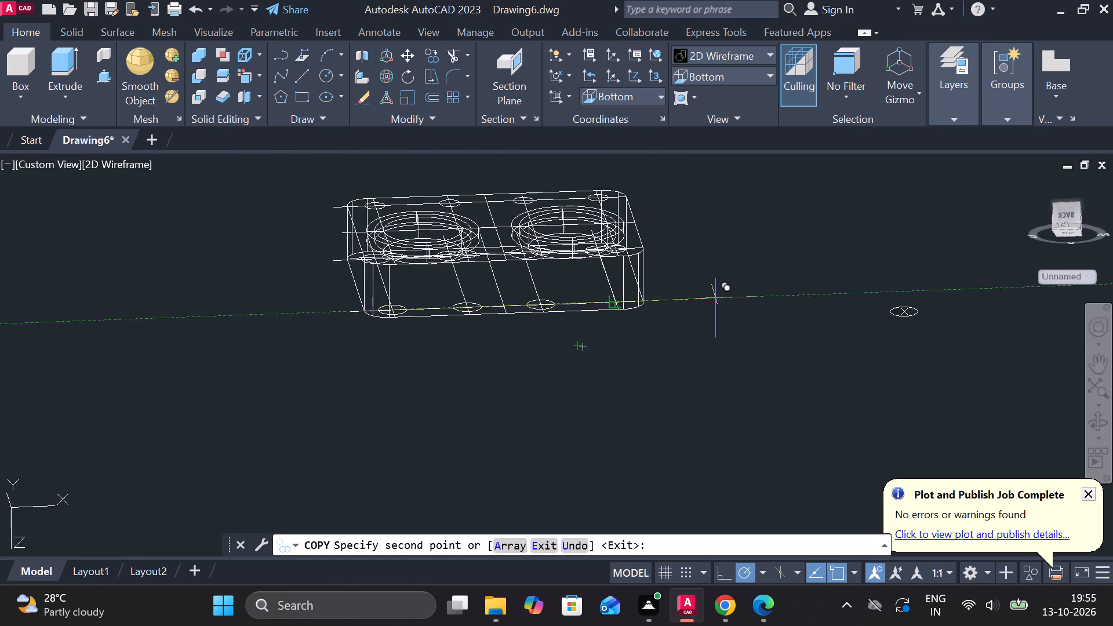
{"action": "scroll", "coordinate": [716, 289], "scroll_direction": "up", "scroll_amount": 2}
{"action": "scroll", "coordinate": [457, 310], "scroll_direction": "up", "scroll_amount": 3}
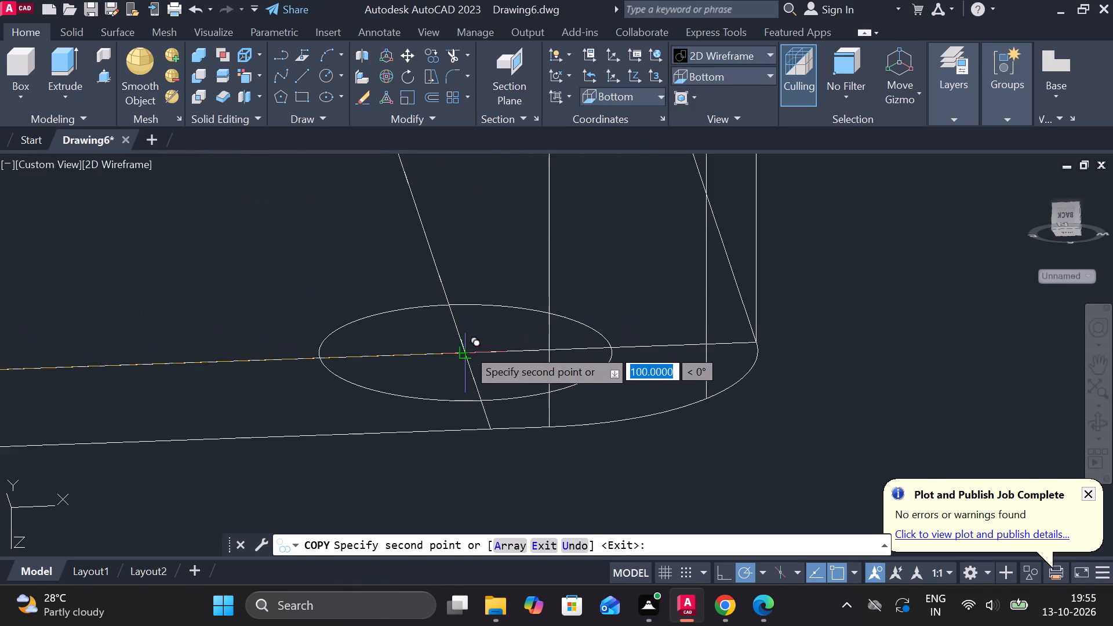
{"action": "left_click", "coordinate": [467, 348]}
{"action": "key", "text": "Escape"}
Show the block in the Bottom view with the Shades of Gray visual style.
{"action": "scroll", "coordinate": [804, 194], "scroll_direction": "down", "scroll_amount": 3}
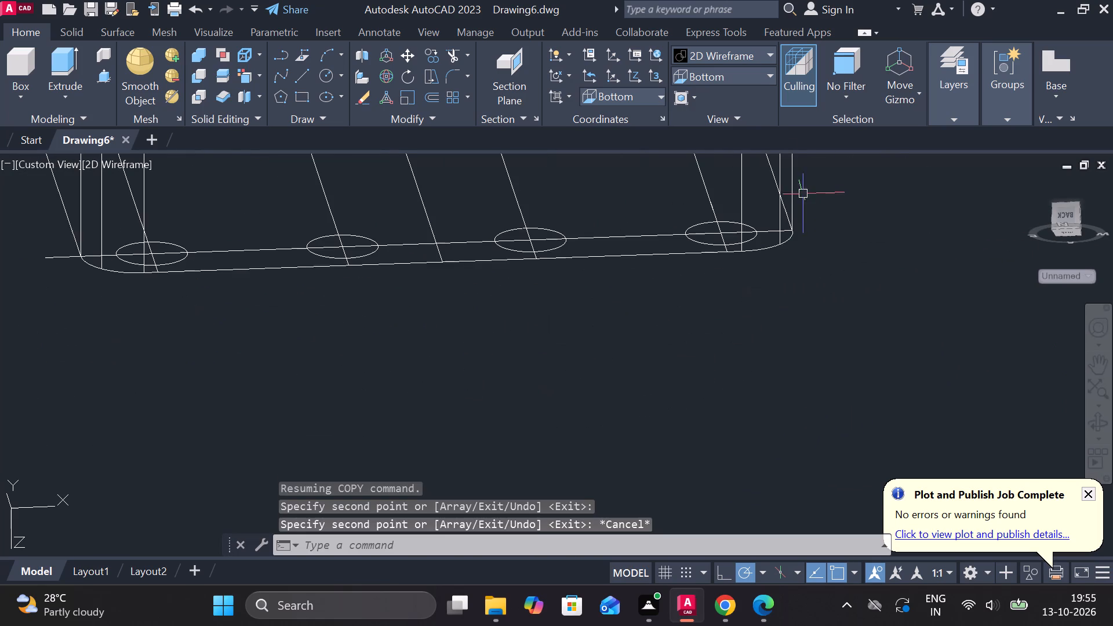
{"action": "left_click", "coordinate": [734, 84]}
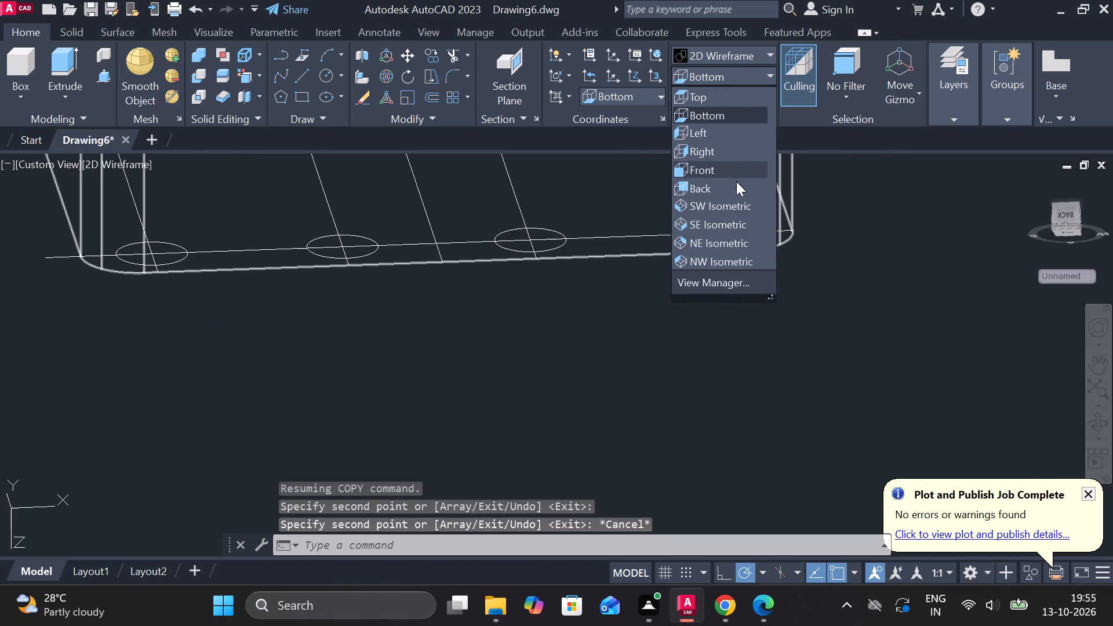
{"action": "left_click", "coordinate": [716, 108]}
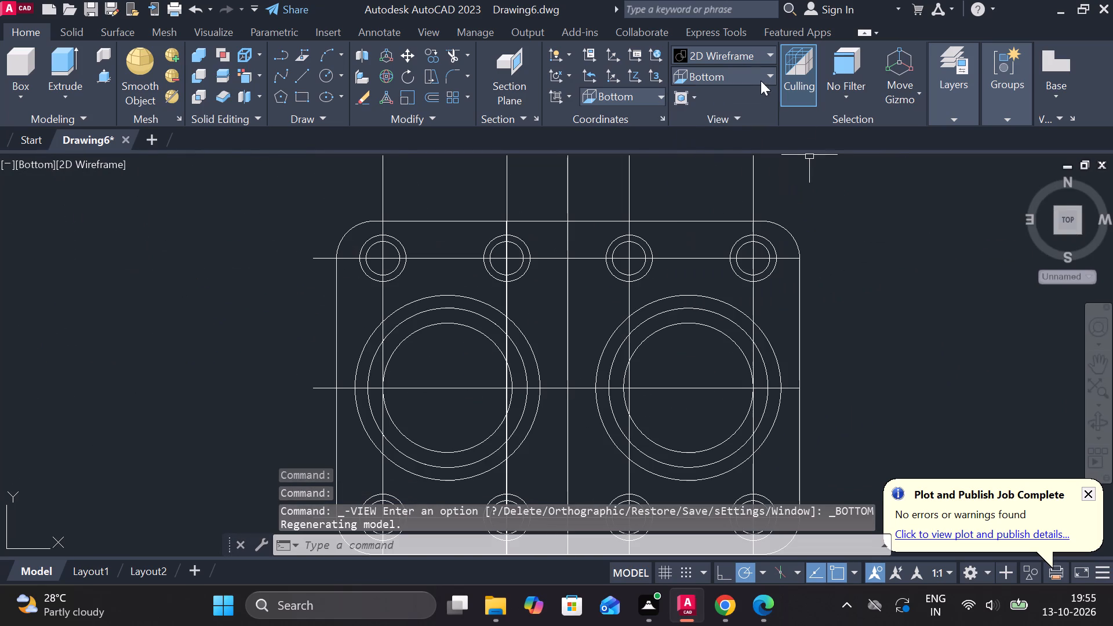
{"action": "left_click", "coordinate": [755, 58]}
{"action": "left_click", "coordinate": [871, 173]}
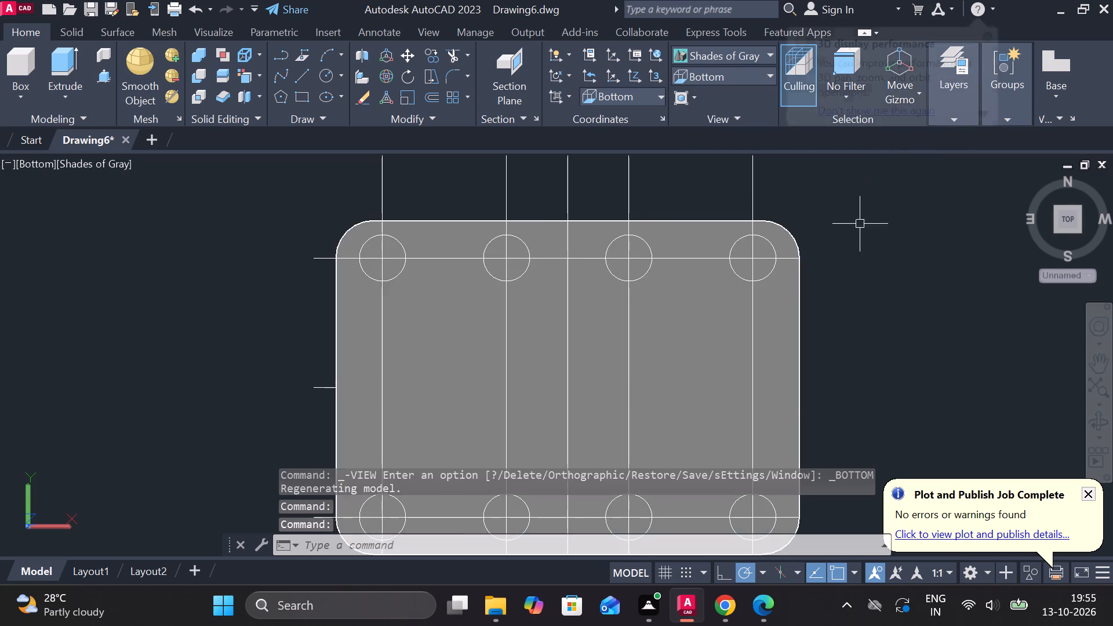
Erase the five guide lines running across the underside parallel to the block's short edges.
{"action": "scroll", "coordinate": [860, 224], "scroll_direction": "down", "scroll_amount": 2}
{"action": "left_click_drag", "start_coordinate": [845, 210], "coordinate": [828, 209]}
{"action": "left_click", "coordinate": [639, 205]}
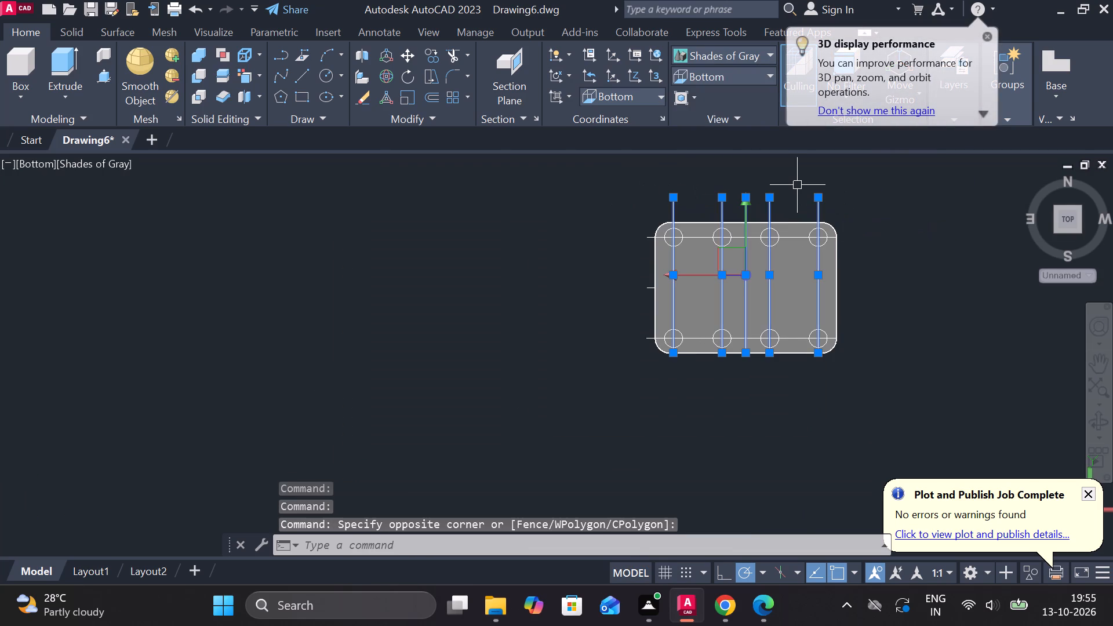
{"action": "type", "text": "e"}
{"action": "key", "text": "space"}
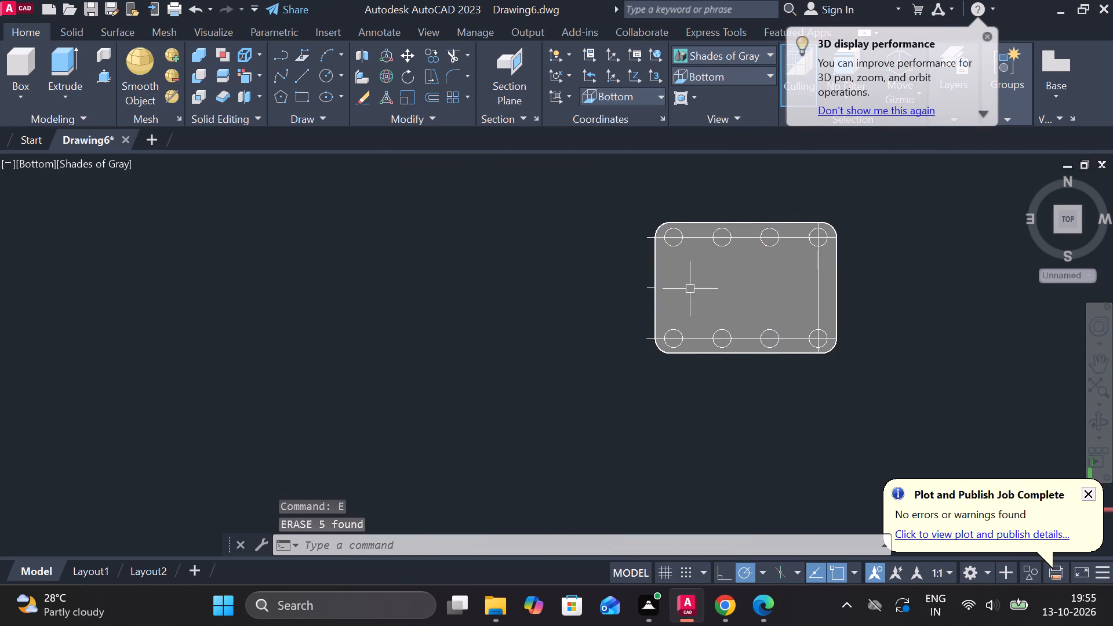
Erase the two long guide lines running through the rows of circles on the underside.
{"action": "scroll", "coordinate": [630, 242], "scroll_direction": "up", "scroll_amount": 3}
{"action": "left_click", "coordinate": [691, 228]}
{"action": "scroll", "coordinate": [689, 246], "scroll_direction": "down", "scroll_amount": 2}
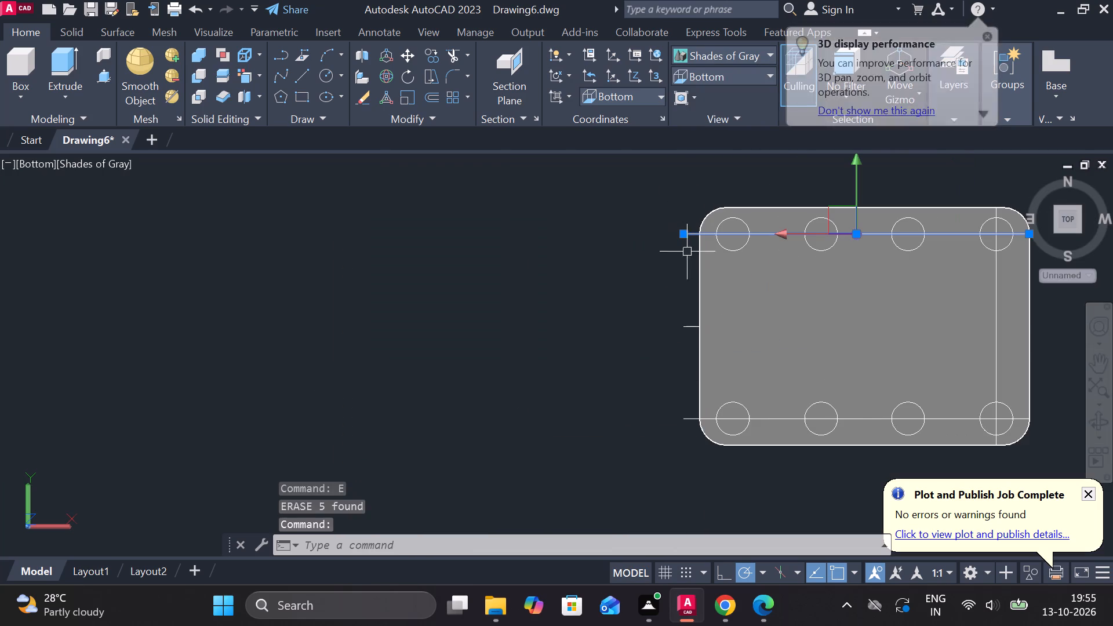
{"action": "left_click", "coordinate": [688, 420]}
{"action": "type", "text": "e"}
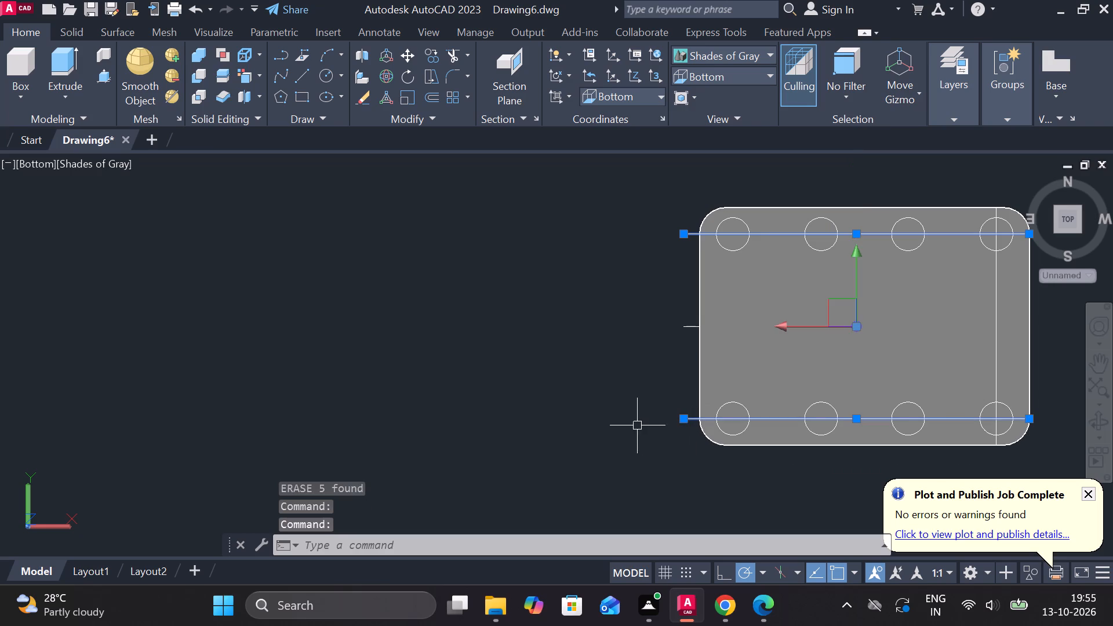
{"action": "key", "text": "space"}
Erase the leftover short-direction guide line through the end pair of circles, selecting it in the 2D Wireframe visual style.
{"action": "scroll", "coordinate": [979, 319], "scroll_direction": "up", "scroll_amount": 1}
{"action": "middle_click_drag", "start_coordinate": [973, 314], "coordinate": [588, 299]}
{"action": "left_click", "coordinate": [618, 285]}
{"action": "key", "text": "Escape"}
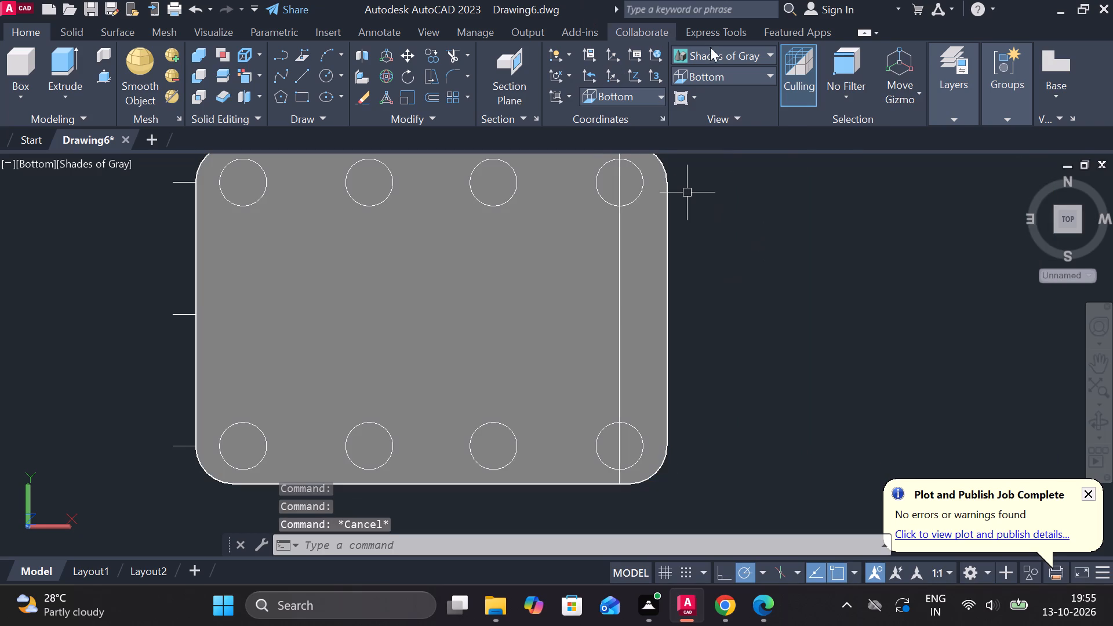
{"action": "left_click", "coordinate": [725, 46]}
{"action": "left_click", "coordinate": [729, 100]}
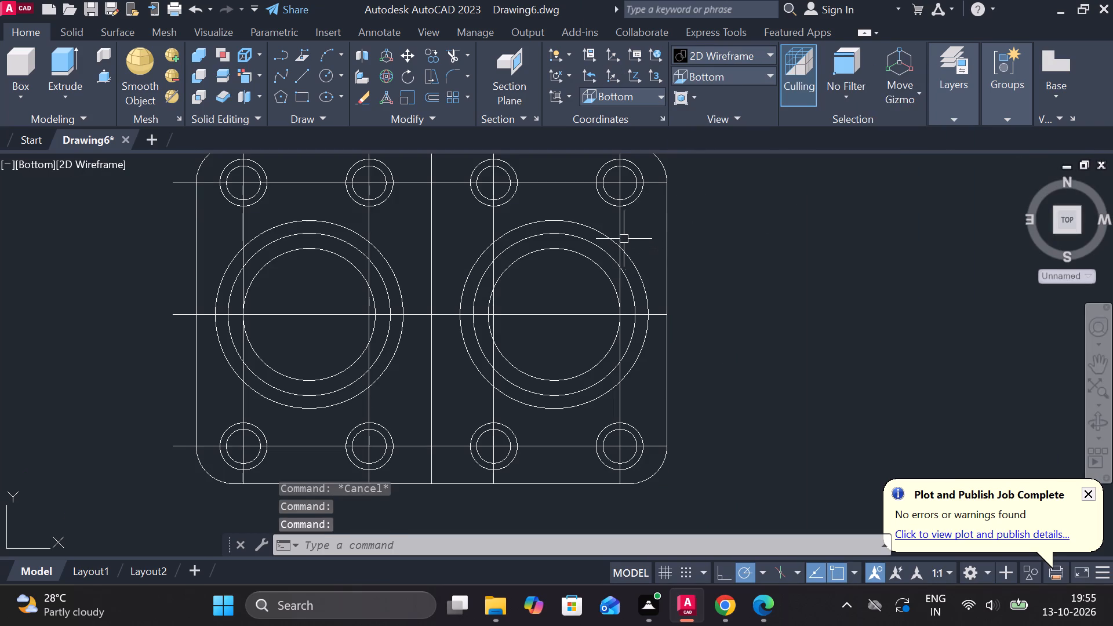
{"action": "left_click", "coordinate": [619, 225]}
{"action": "type", "text": "e"}
{"action": "key", "text": "space"}
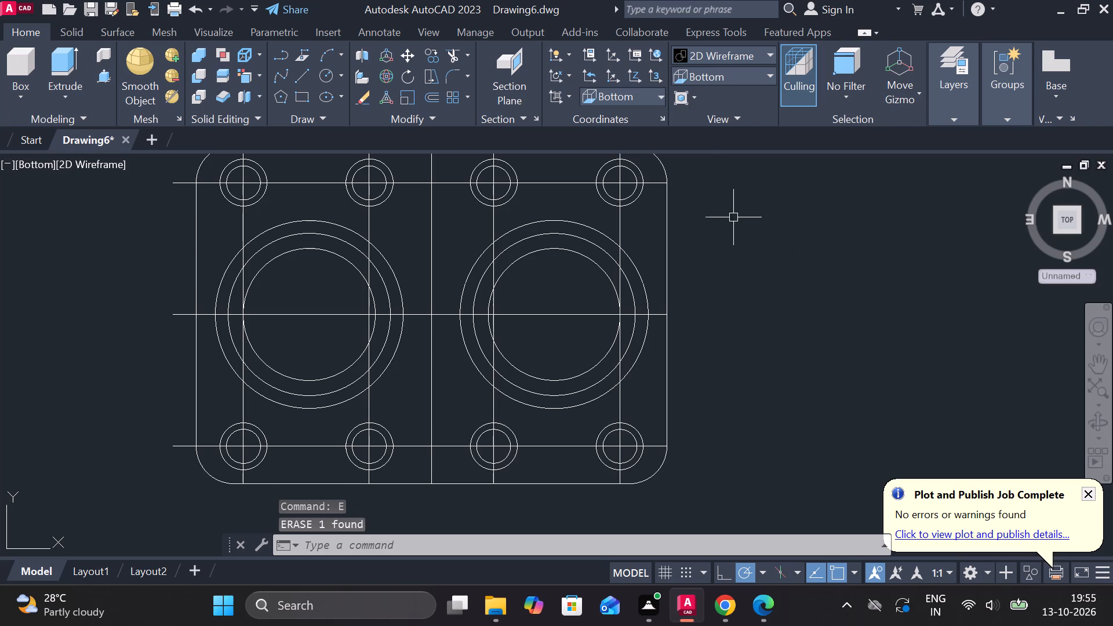
Set the visual style to Shades of Gray.
{"action": "left_click", "coordinate": [719, 52]}
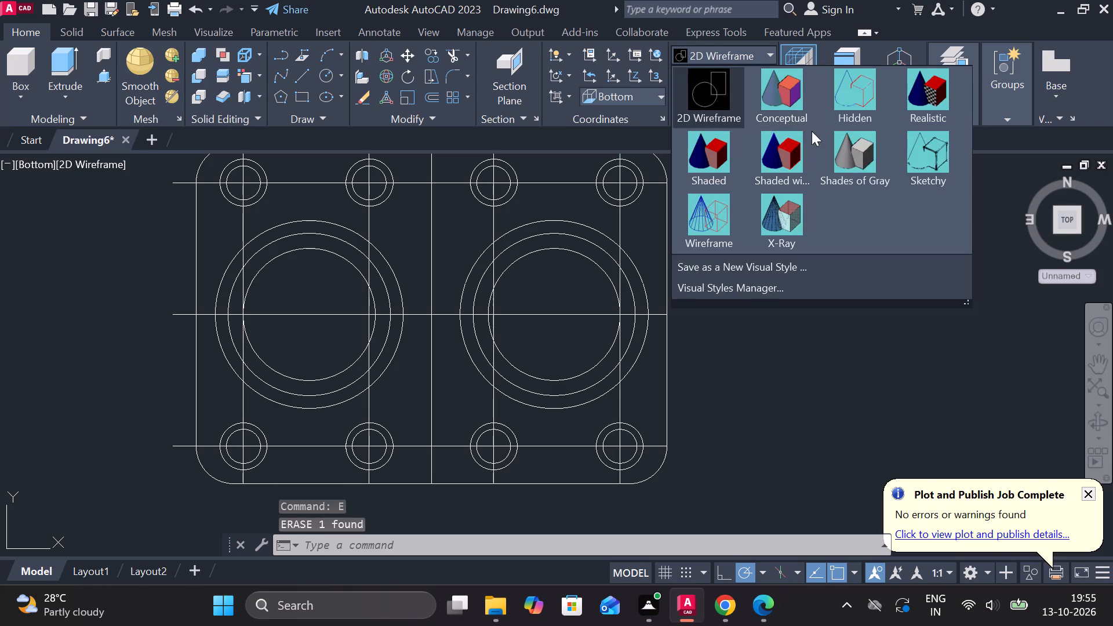
{"action": "left_click", "coordinate": [856, 143]}
{"action": "scroll", "coordinate": [795, 224], "scroll_direction": "down", "scroll_amount": 1}
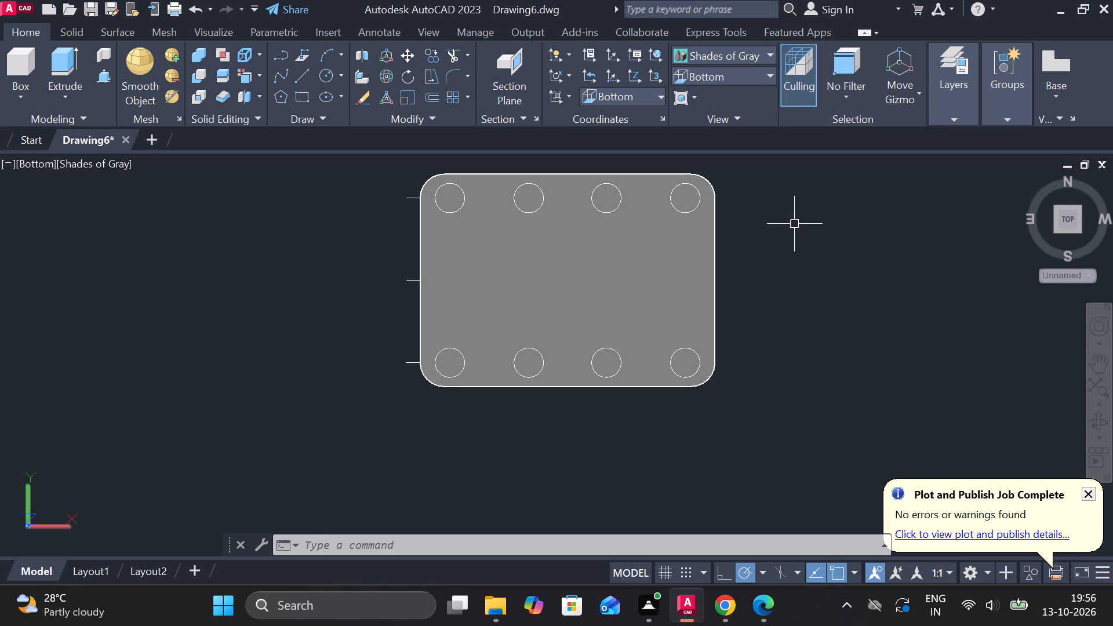
{"action": "scroll", "coordinate": [794, 224], "scroll_direction": "down", "scroll_amount": 1}
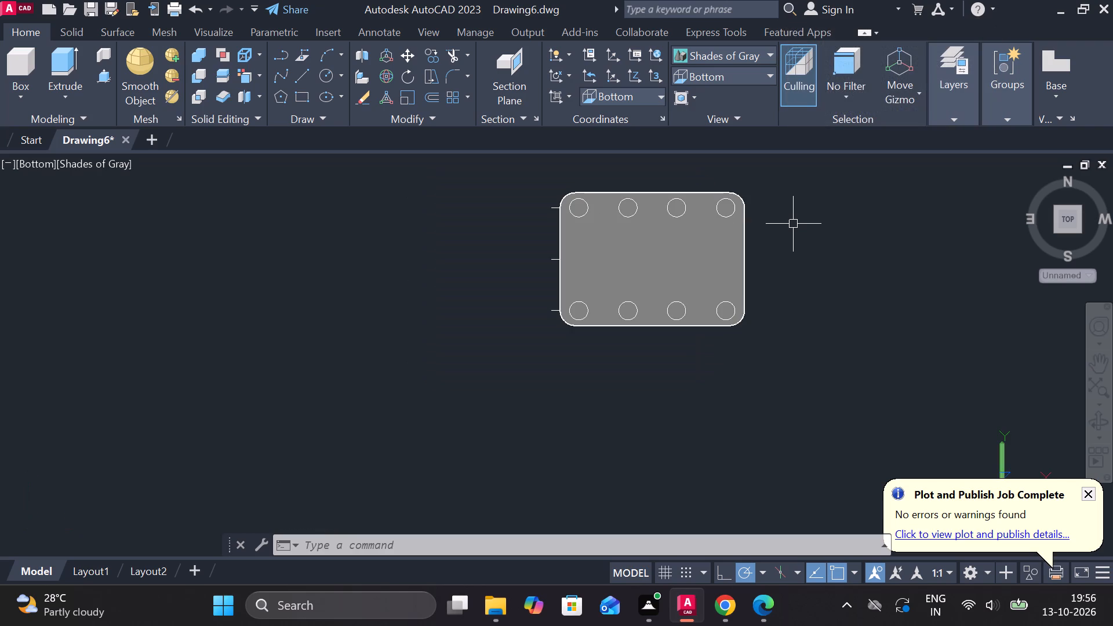
Erase the three long guide lines running lengthwise across the grooved face of the block.
{"action": "middle_click_drag", "start_coordinate": [807, 226], "coordinate": [757, 425], "text": "shift"}
{"action": "scroll", "coordinate": [643, 316], "scroll_direction": "up", "scroll_amount": 2}
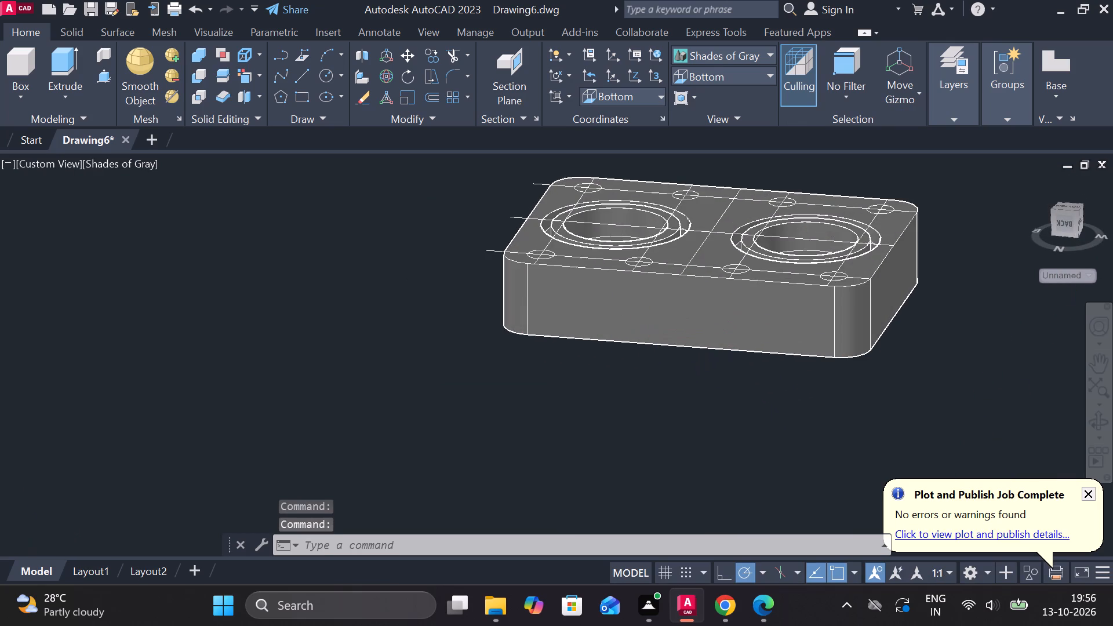
{"action": "left_click", "coordinate": [492, 253]}
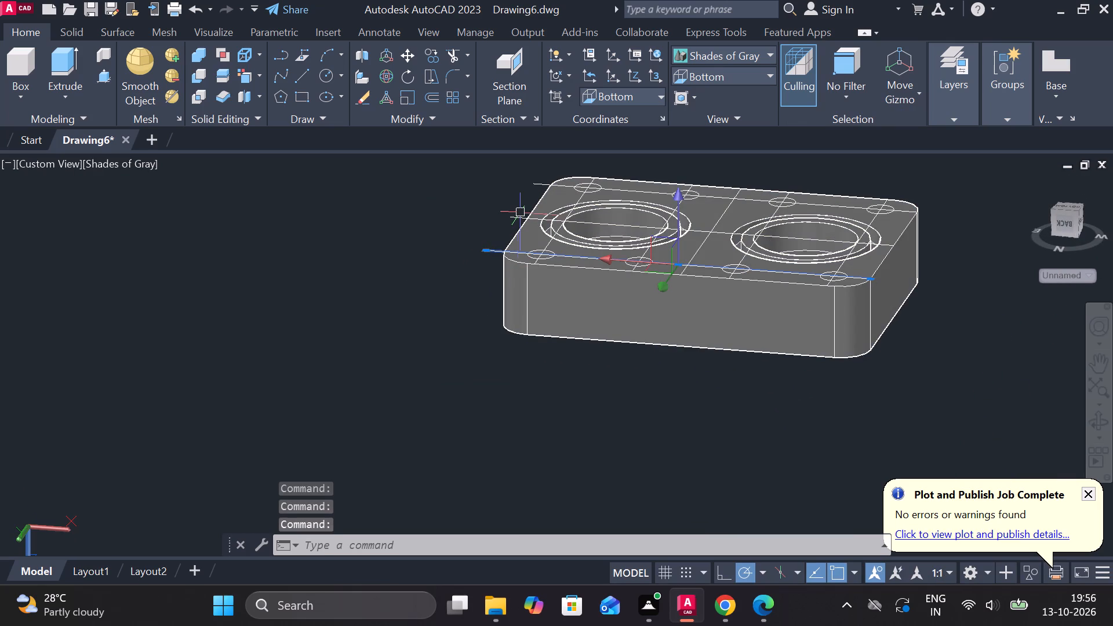
{"action": "left_click", "coordinate": [517, 215]}
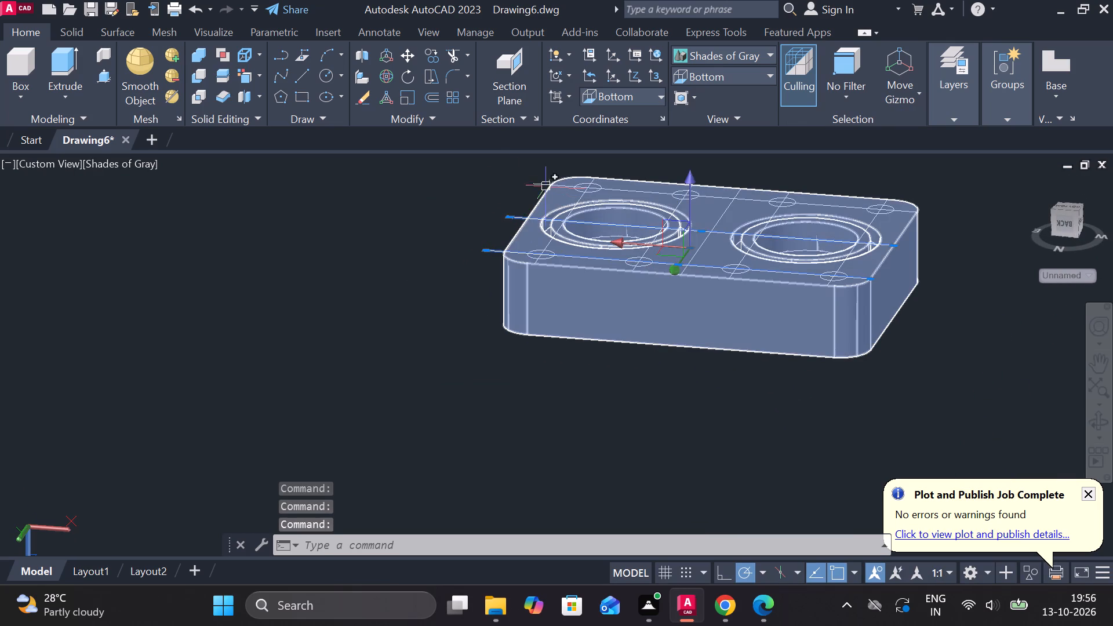
{"action": "left_click", "coordinate": [543, 182]}
{"action": "type", "text": "e"}
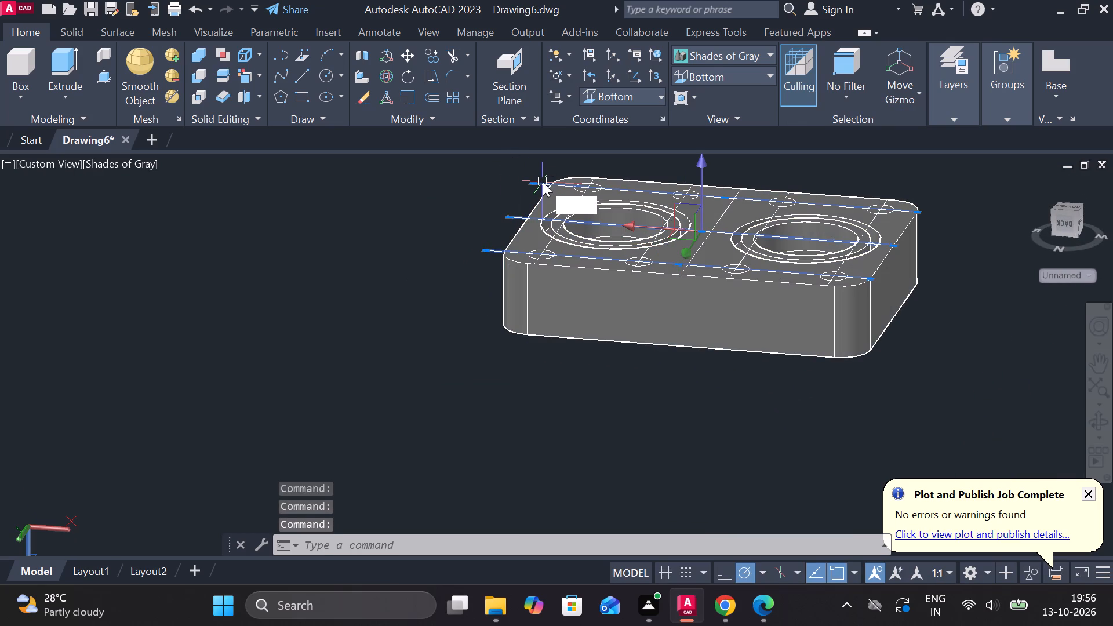
{"action": "key", "text": "space"}
Erase the four short-direction guide lines passing through the pairs of small circles on the grooved face.
{"action": "scroll", "coordinate": [614, 214], "scroll_direction": "up", "scroll_amount": 2}
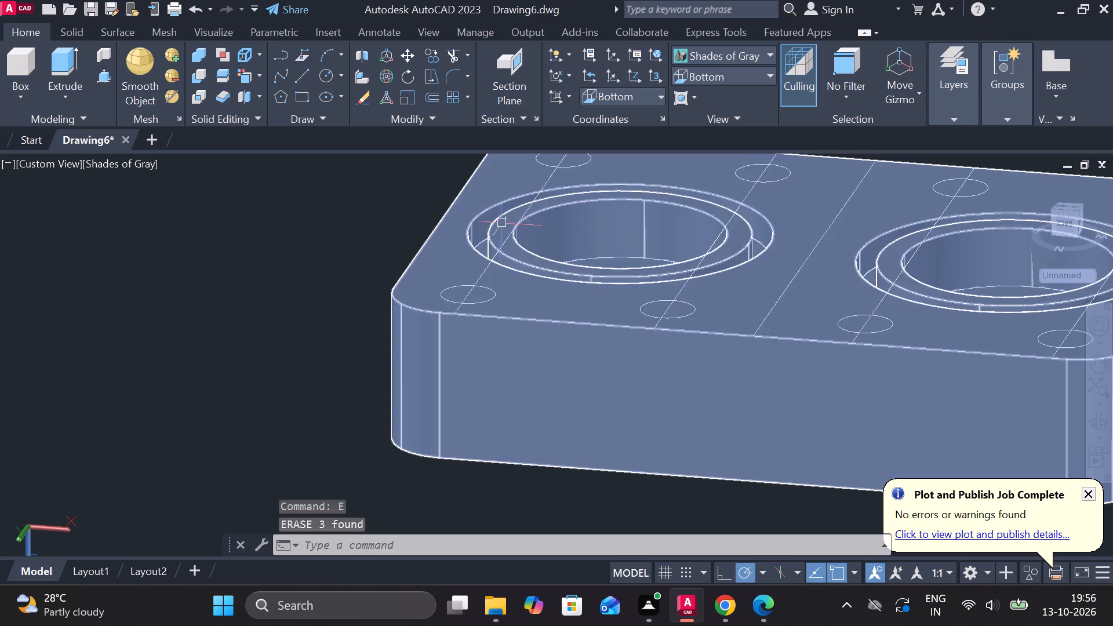
{"action": "scroll", "coordinate": [493, 235], "scroll_direction": "up", "scroll_amount": 2}
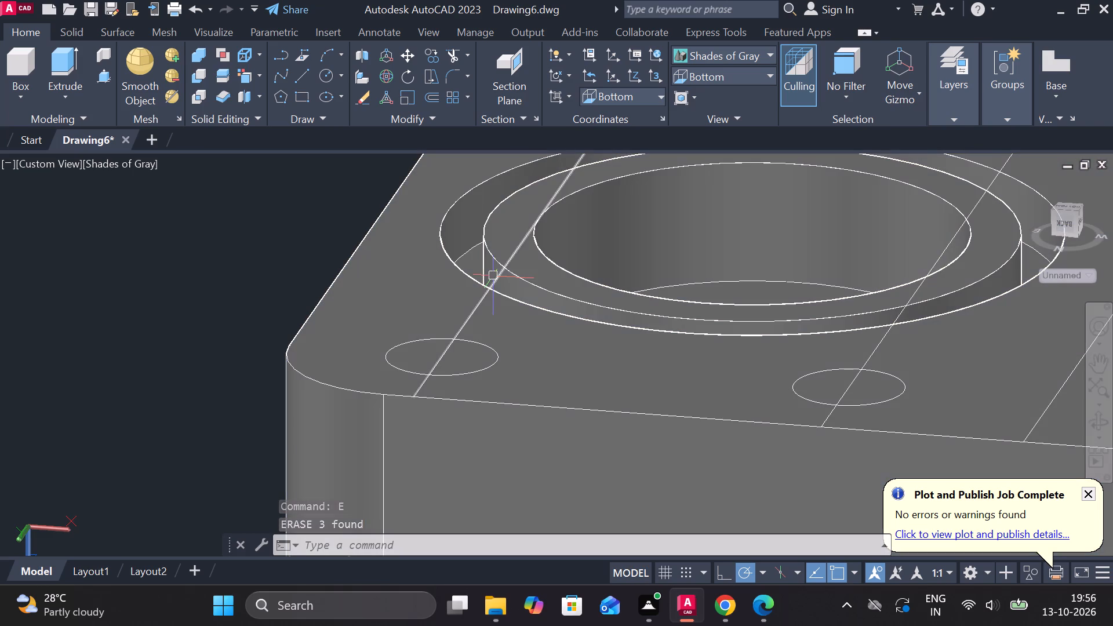
{"action": "left_click", "coordinate": [493, 276]}
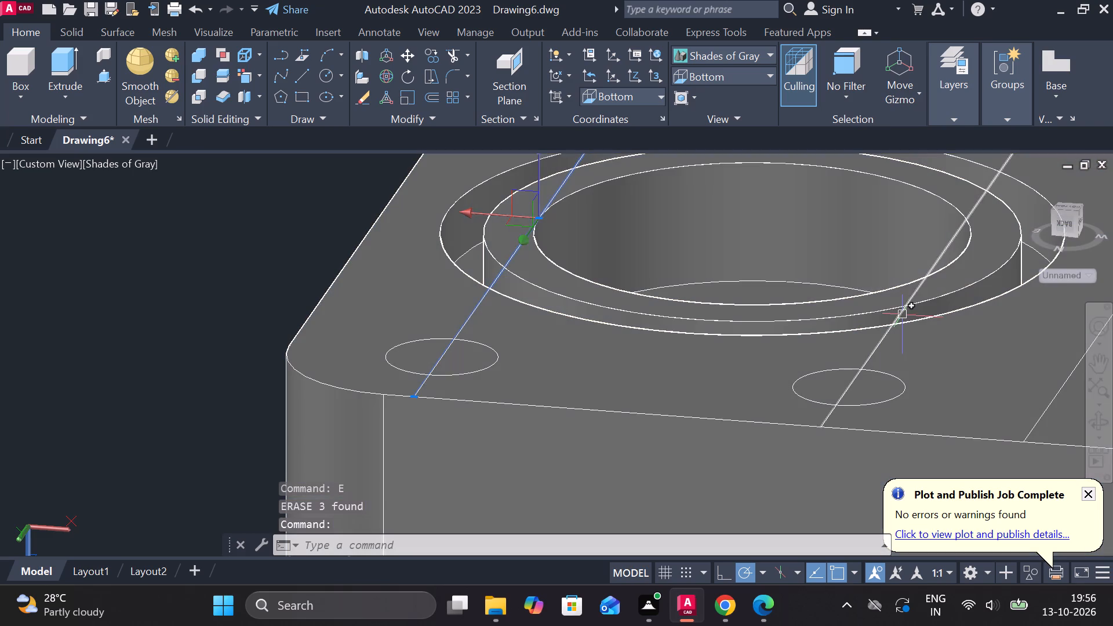
{"action": "left_click", "coordinate": [903, 314]}
{"action": "scroll", "coordinate": [903, 312], "scroll_direction": "down", "scroll_amount": 2}
{"action": "middle_click_drag", "start_coordinate": [906, 311], "coordinate": [715, 307]}
{"action": "scroll", "coordinate": [872, 293], "scroll_direction": "up", "scroll_amount": 2}
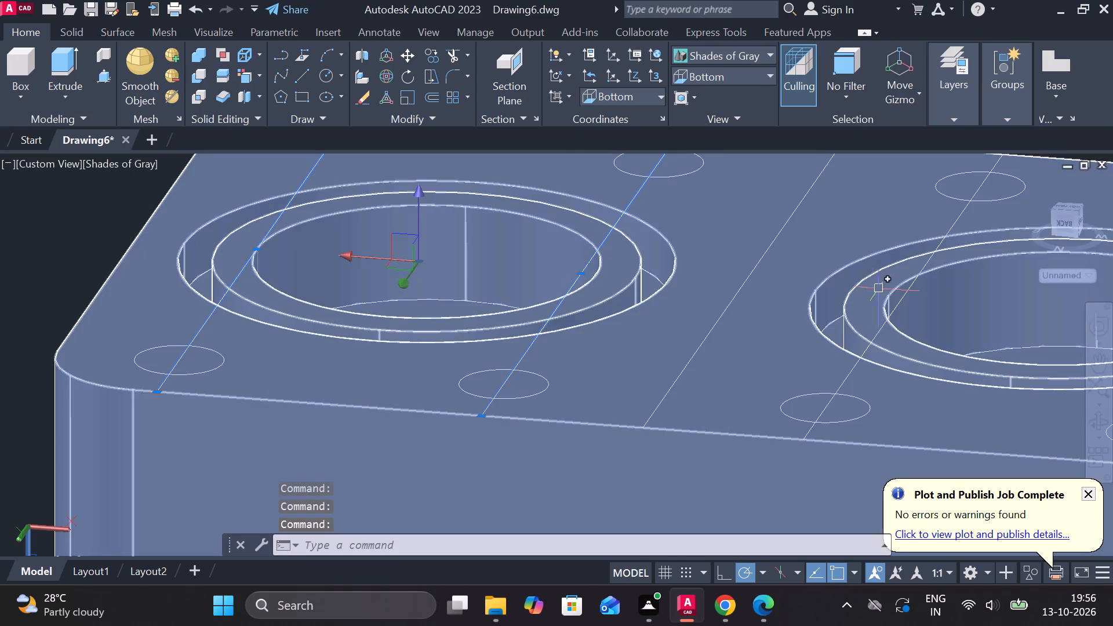
{"action": "left_click", "coordinate": [905, 298]}
{"action": "scroll", "coordinate": [905, 298], "scroll_direction": "down", "scroll_amount": 1}
{"action": "middle_click_drag", "start_coordinate": [905, 298], "coordinate": [685, 275]}
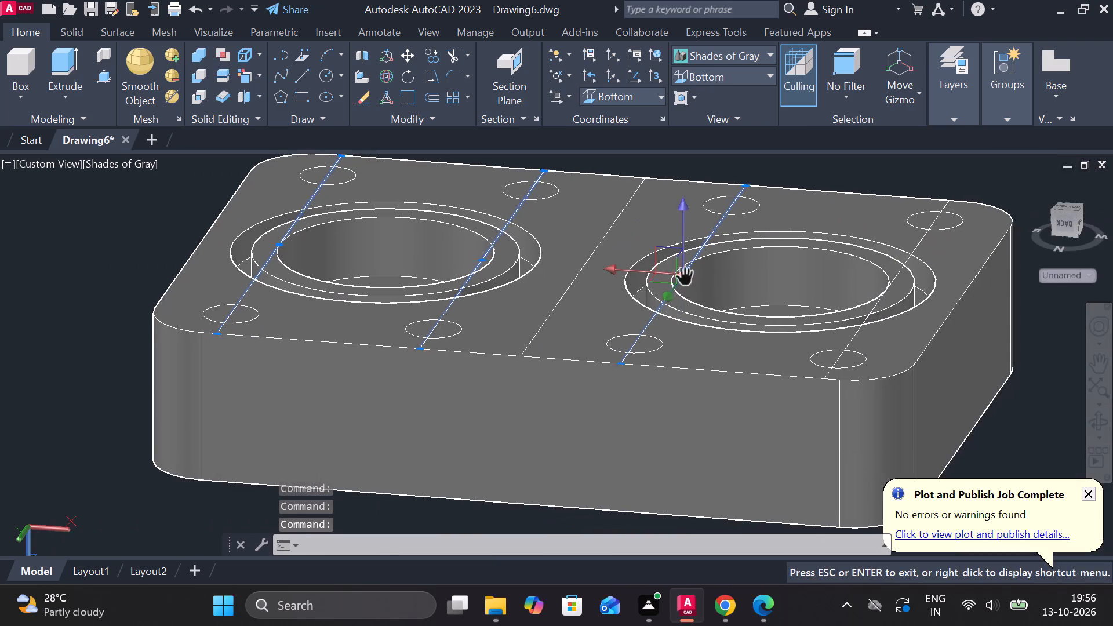
{"action": "scroll", "coordinate": [962, 340], "scroll_direction": "up", "scroll_amount": 1}
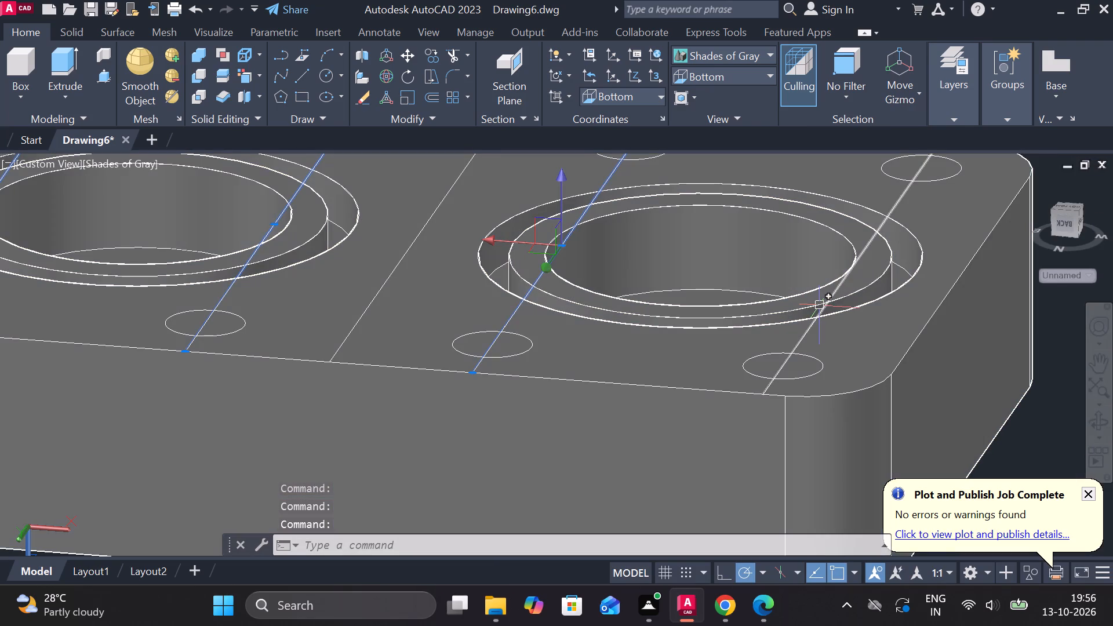
{"action": "left_click", "coordinate": [820, 305]}
{"action": "type", "text": "e"}
{"action": "key", "text": "space"}
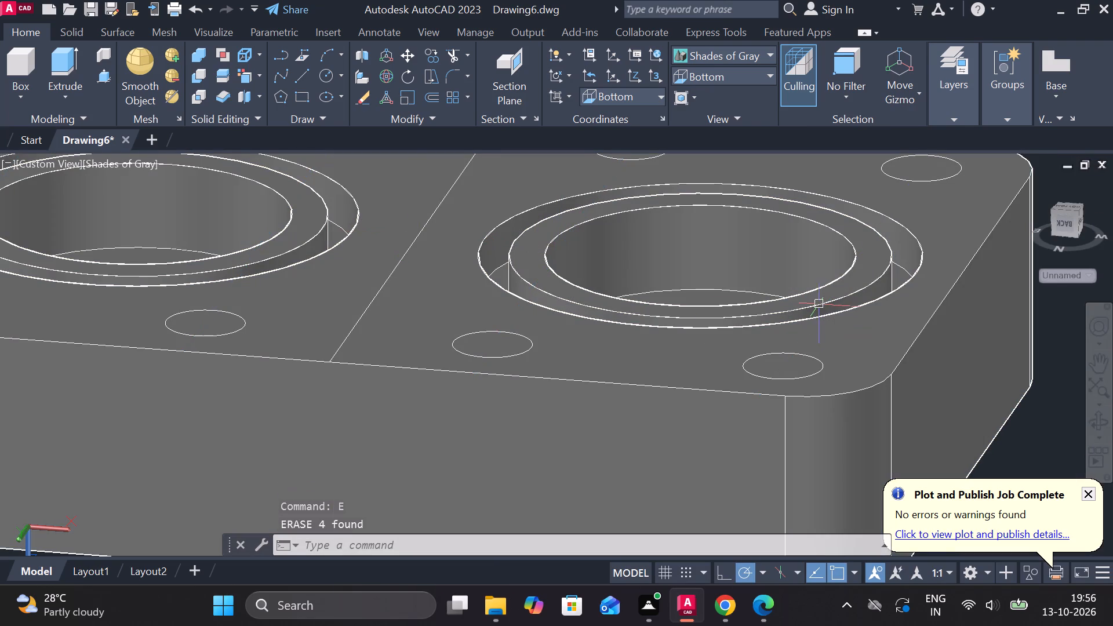
Erase the remaining middle guide line between the two recesses on the grooved face.
{"action": "left_click", "coordinate": [372, 296]}
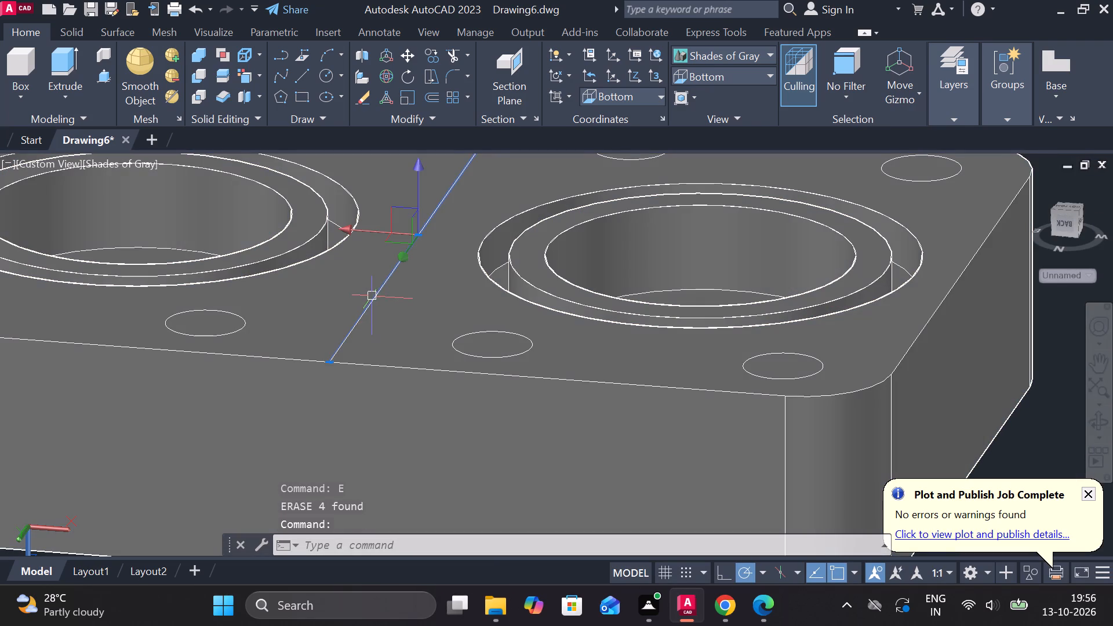
{"action": "type", "text": "e"}
{"action": "key", "text": "space"}
Examine the grooved face with its two recesses and eight small circles from several angles.
{"action": "scroll", "coordinate": [373, 292], "scroll_direction": "down", "scroll_amount": 1}
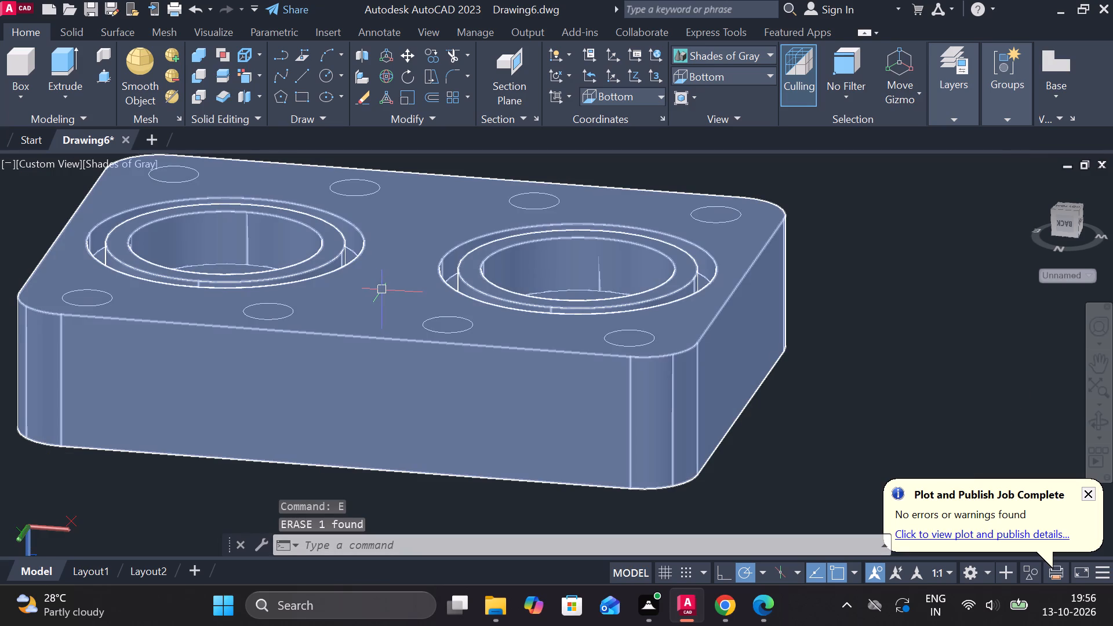
{"action": "scroll", "coordinate": [345, 280], "scroll_direction": "down", "scroll_amount": 5}
{"action": "scroll", "coordinate": [301, 279], "scroll_direction": "up", "scroll_amount": 2}
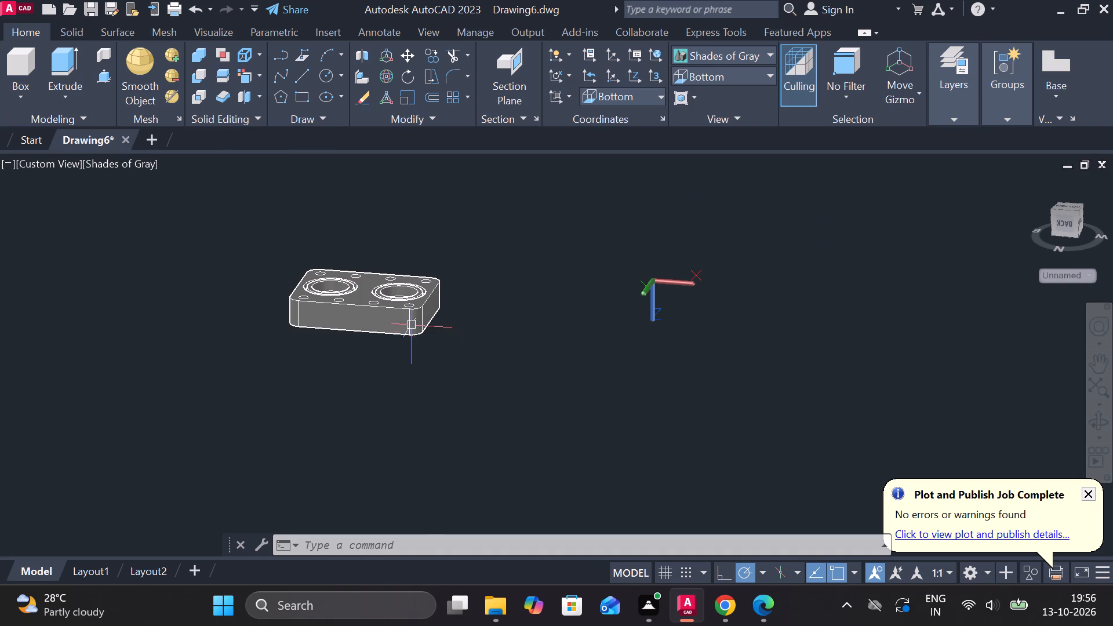
{"action": "scroll", "coordinate": [412, 325], "scroll_direction": "up", "scroll_amount": 1}
{"action": "middle_click_drag", "start_coordinate": [480, 329], "coordinate": [688, 355]}
{"action": "scroll", "coordinate": [544, 322], "scroll_direction": "up", "scroll_amount": 1}
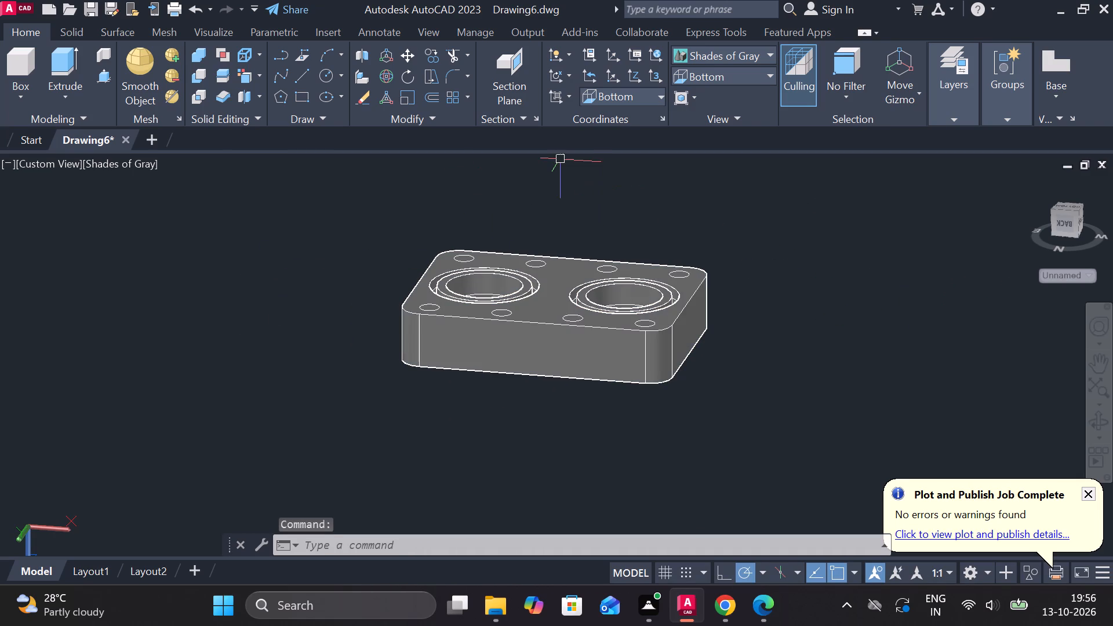
{"action": "middle_click_drag", "start_coordinate": [605, 145], "coordinate": [652, 189], "text": "shift"}
{"action": "scroll", "coordinate": [625, 225], "scroll_direction": "up", "scroll_amount": 2}
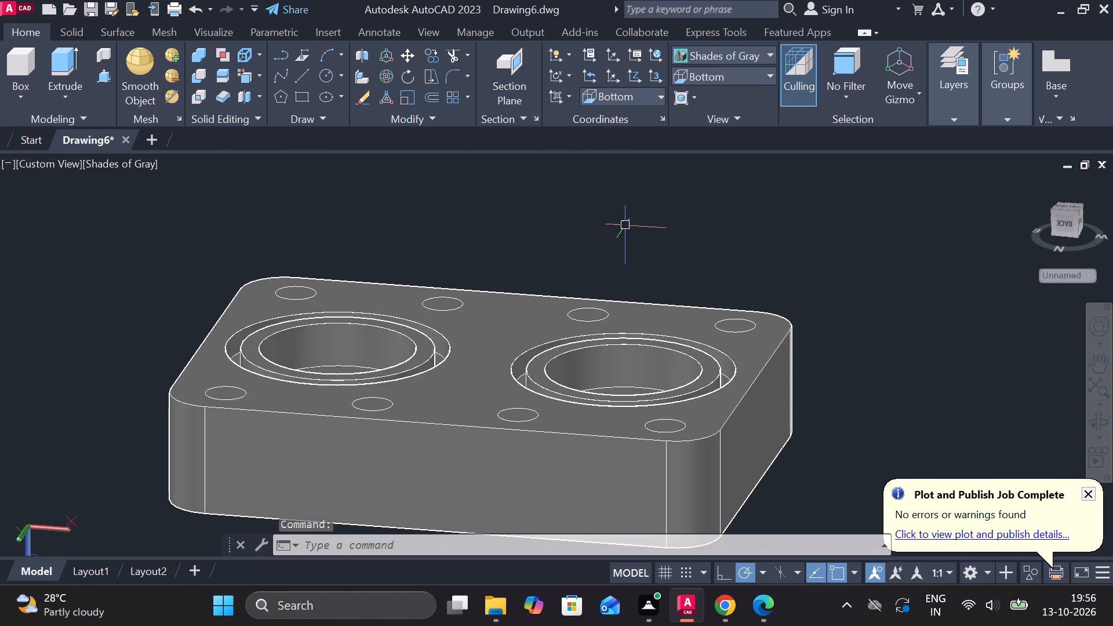
{"action": "middle_click_drag", "start_coordinate": [625, 225], "coordinate": [657, 261], "text": "shift"}
{"action": "middle_click_drag", "start_coordinate": [423, 203], "coordinate": [645, 176]}
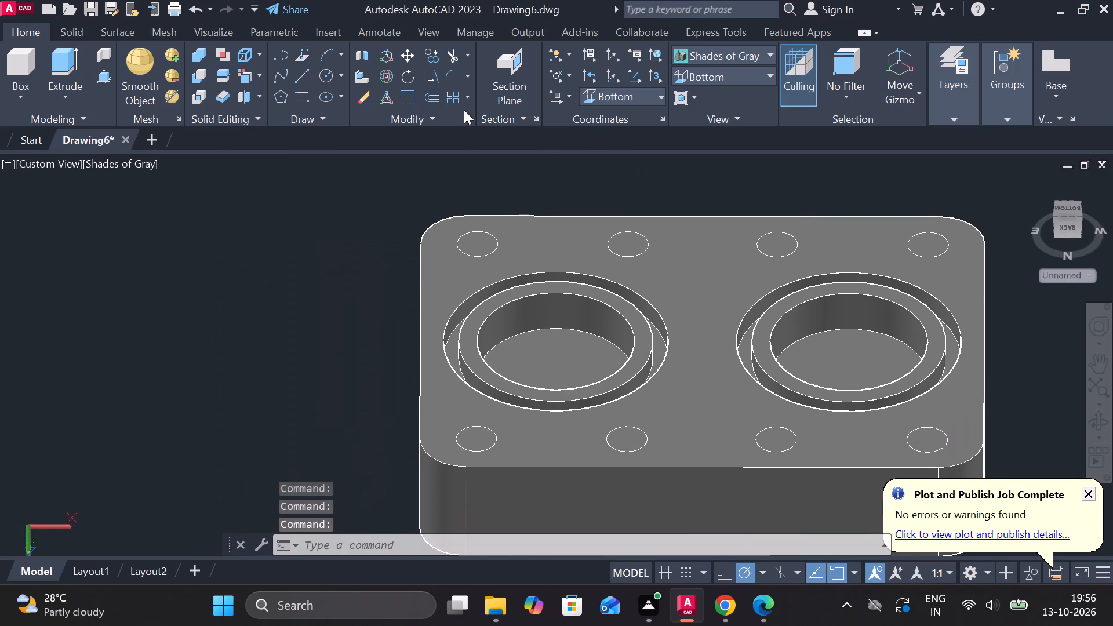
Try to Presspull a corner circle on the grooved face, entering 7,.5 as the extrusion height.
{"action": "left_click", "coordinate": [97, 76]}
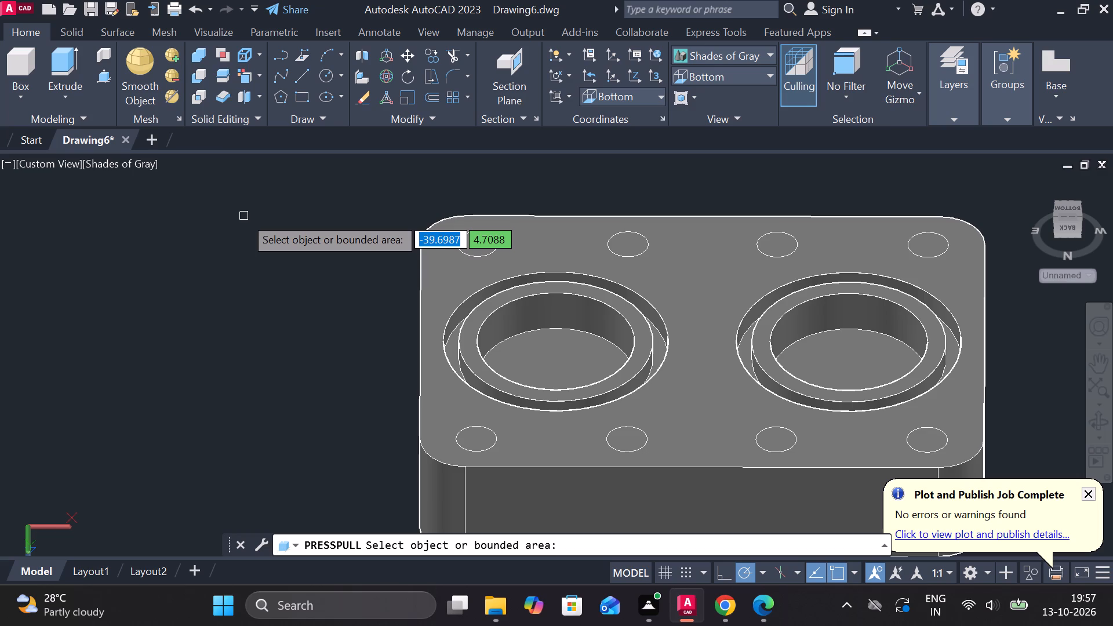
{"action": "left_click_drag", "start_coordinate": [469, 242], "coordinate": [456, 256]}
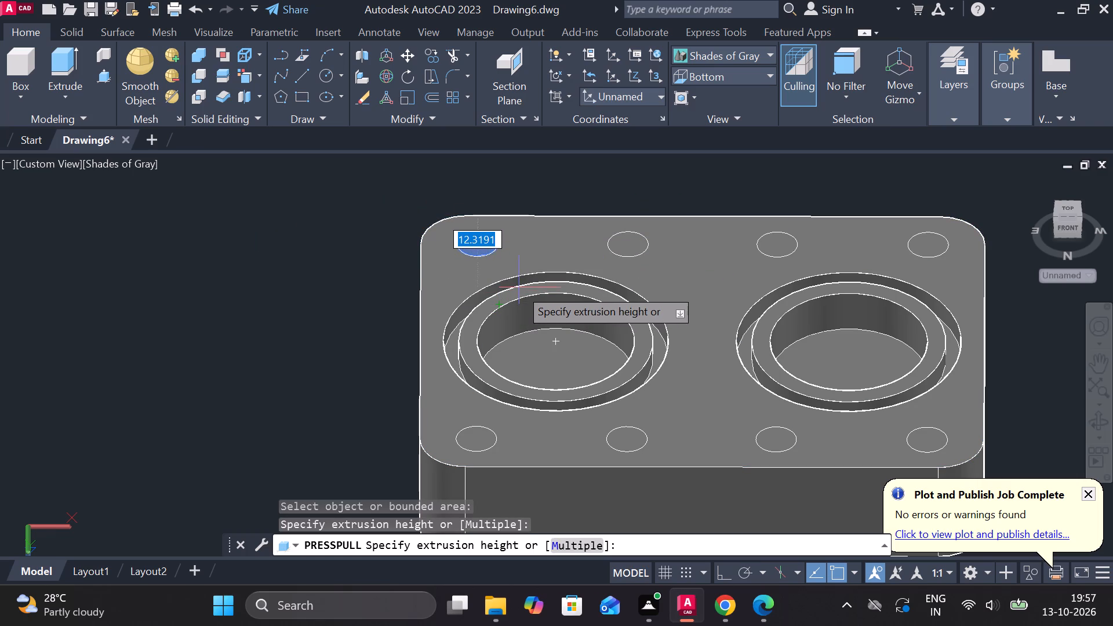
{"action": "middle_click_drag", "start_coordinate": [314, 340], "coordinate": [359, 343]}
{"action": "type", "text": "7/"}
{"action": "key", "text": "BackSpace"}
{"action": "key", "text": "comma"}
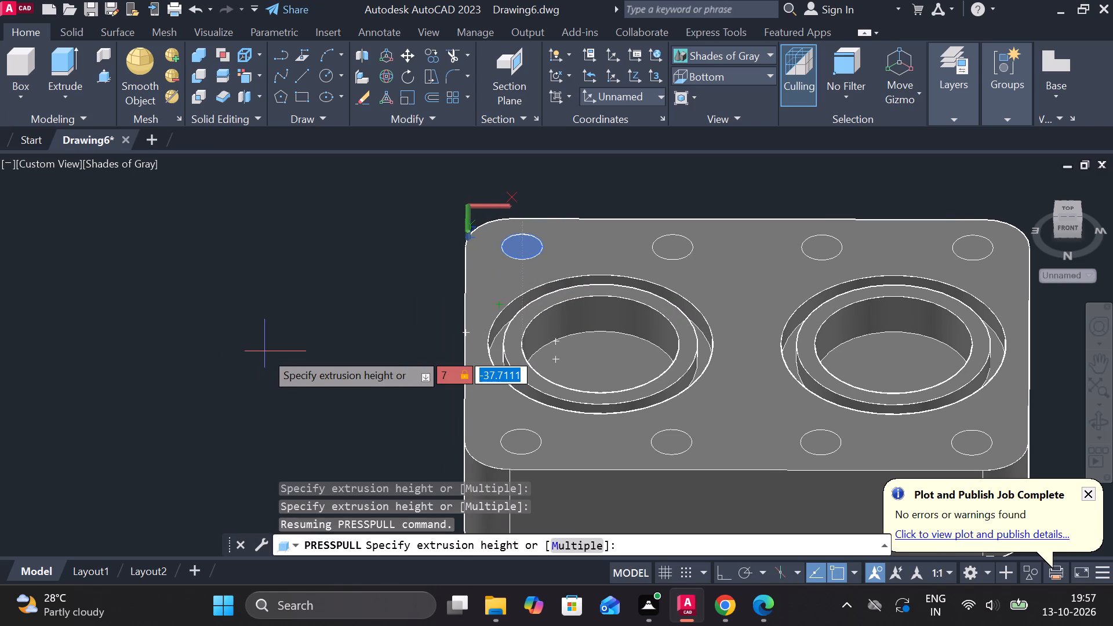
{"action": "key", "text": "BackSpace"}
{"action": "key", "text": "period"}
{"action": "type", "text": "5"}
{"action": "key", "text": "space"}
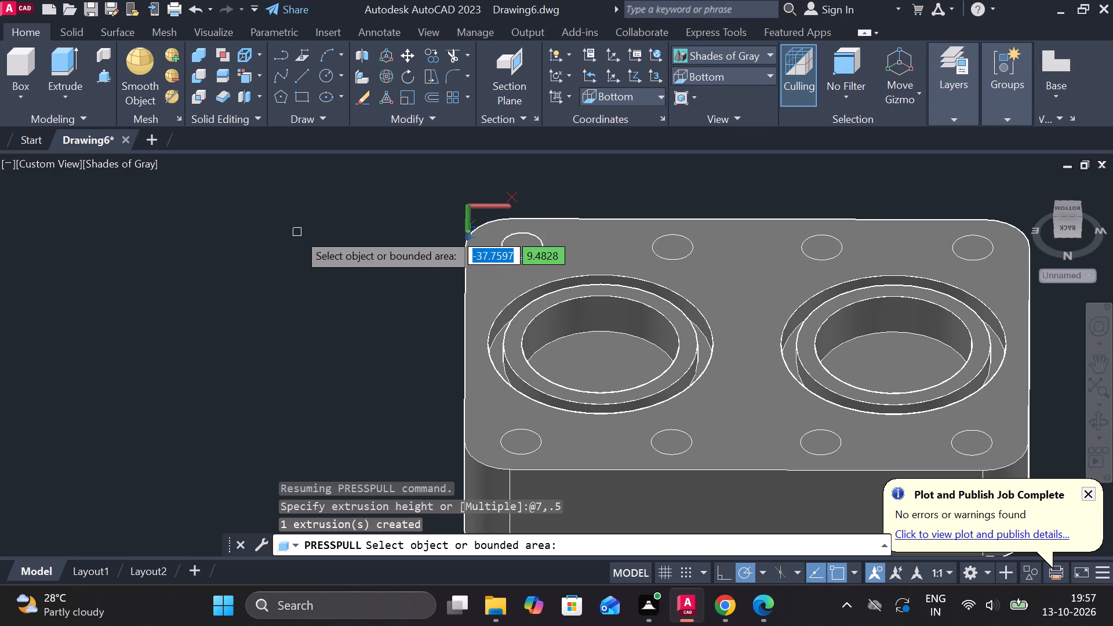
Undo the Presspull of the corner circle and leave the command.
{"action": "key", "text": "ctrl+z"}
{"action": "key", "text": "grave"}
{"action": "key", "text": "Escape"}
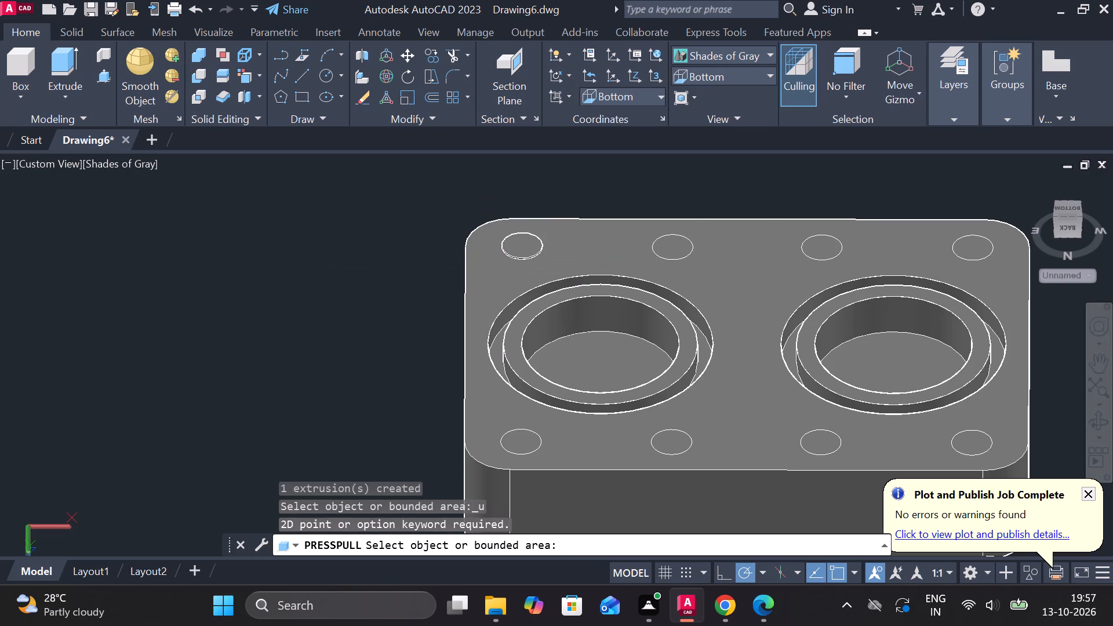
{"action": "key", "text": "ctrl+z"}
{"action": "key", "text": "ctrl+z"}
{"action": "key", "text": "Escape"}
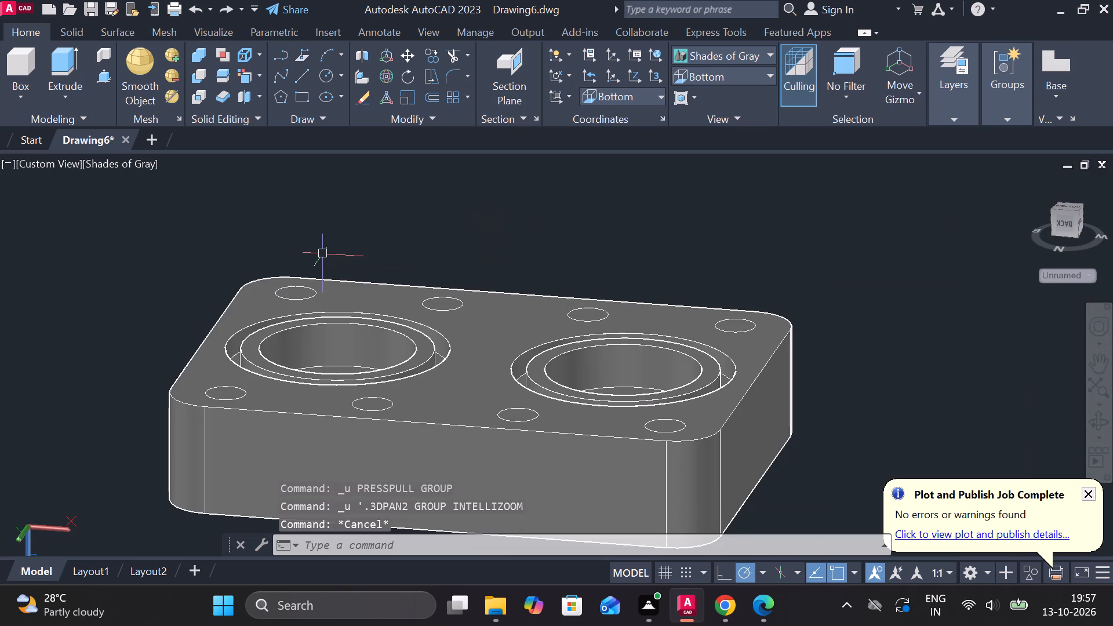
Presspull the corner 9-diameter circle on the grooved face 7.5 into the block.
{"action": "scroll", "coordinate": [235, 247], "scroll_direction": "down", "scroll_amount": 1}
{"action": "middle_click_drag", "start_coordinate": [165, 257], "coordinate": [394, 285]}
{"action": "scroll", "coordinate": [412, 302], "scroll_direction": "up", "scroll_amount": 1}
{"action": "middle_click_drag", "start_coordinate": [424, 304], "coordinate": [561, 314], "text": "shift"}
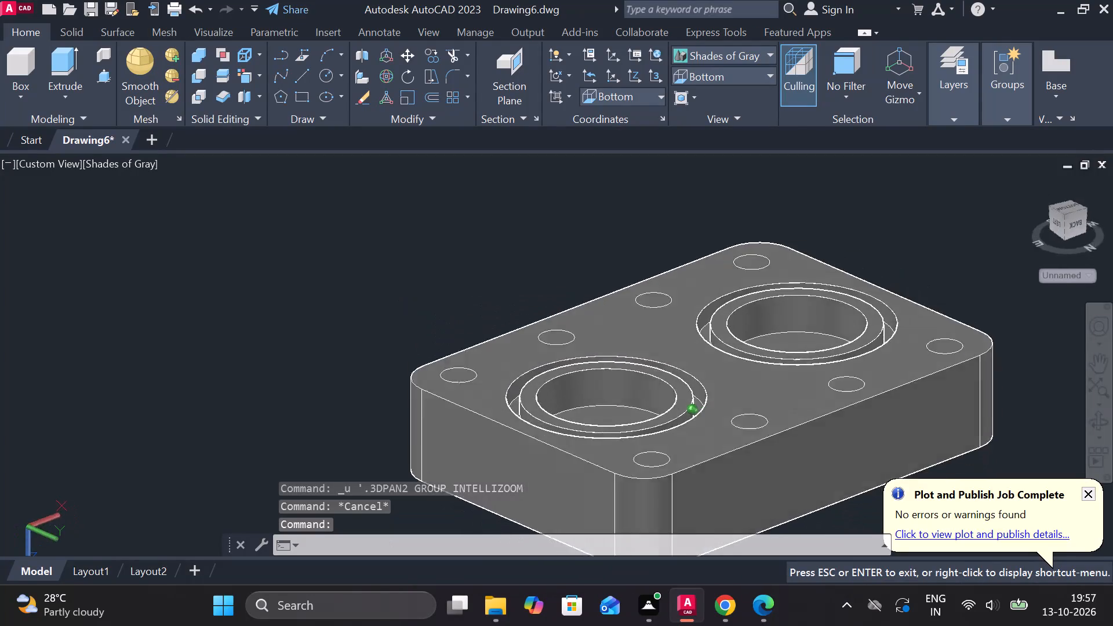
{"action": "middle_click_drag", "start_coordinate": [561, 314], "coordinate": [626, 299], "text": "shift"}
{"action": "scroll", "coordinate": [494, 438], "scroll_direction": "up", "scroll_amount": 1}
{"action": "middle_click_drag", "start_coordinate": [463, 436], "coordinate": [370, 318]}
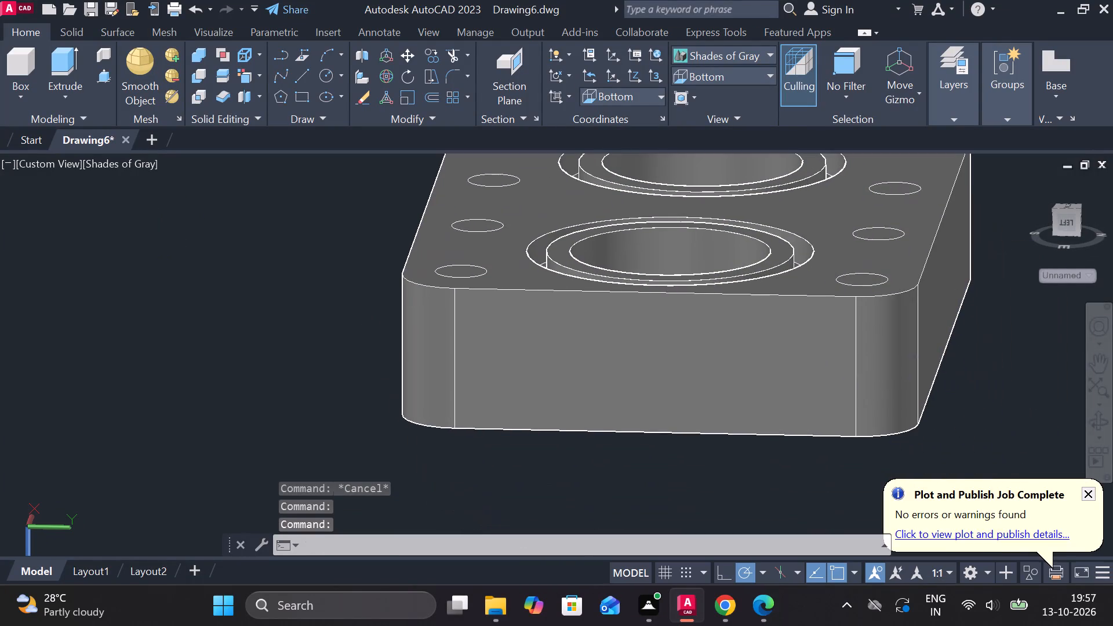
{"action": "scroll", "coordinate": [271, 82], "scroll_direction": "up", "scroll_amount": 1}
{"action": "left_click", "coordinate": [108, 71]}
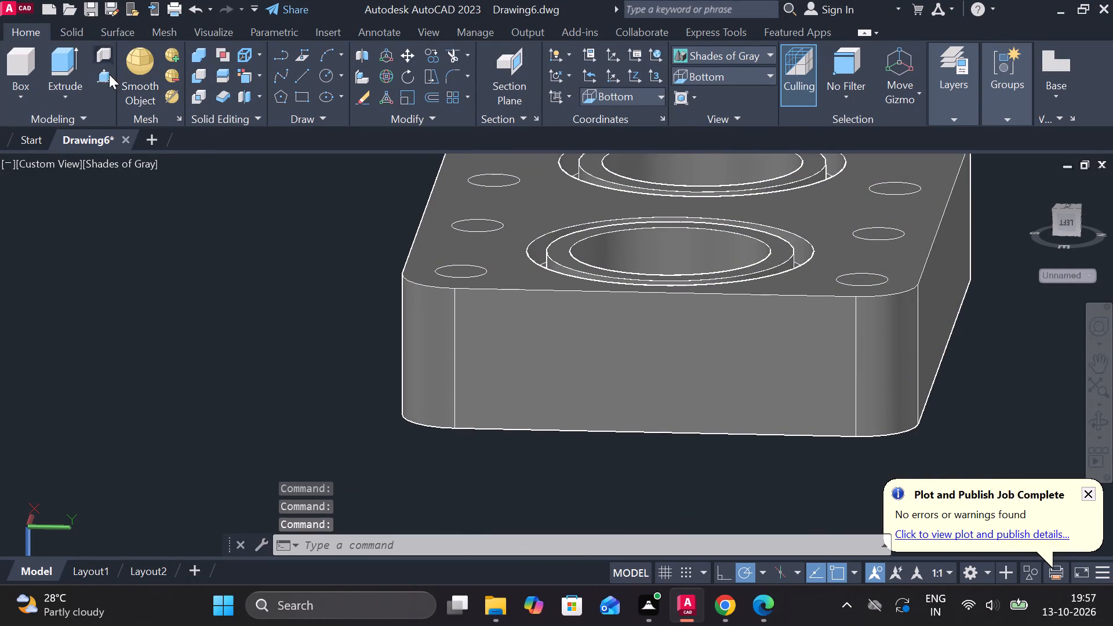
{"action": "scroll", "coordinate": [474, 270], "scroll_direction": "up", "scroll_amount": 2}
{"action": "left_click", "coordinate": [473, 273]}
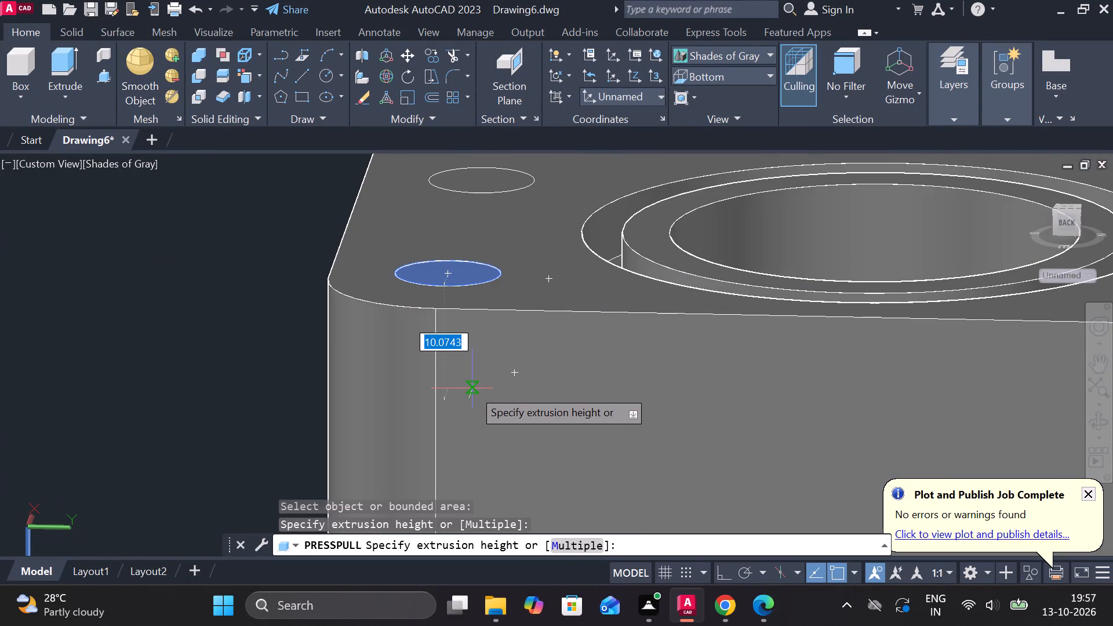
{"action": "type", "text": "7."}
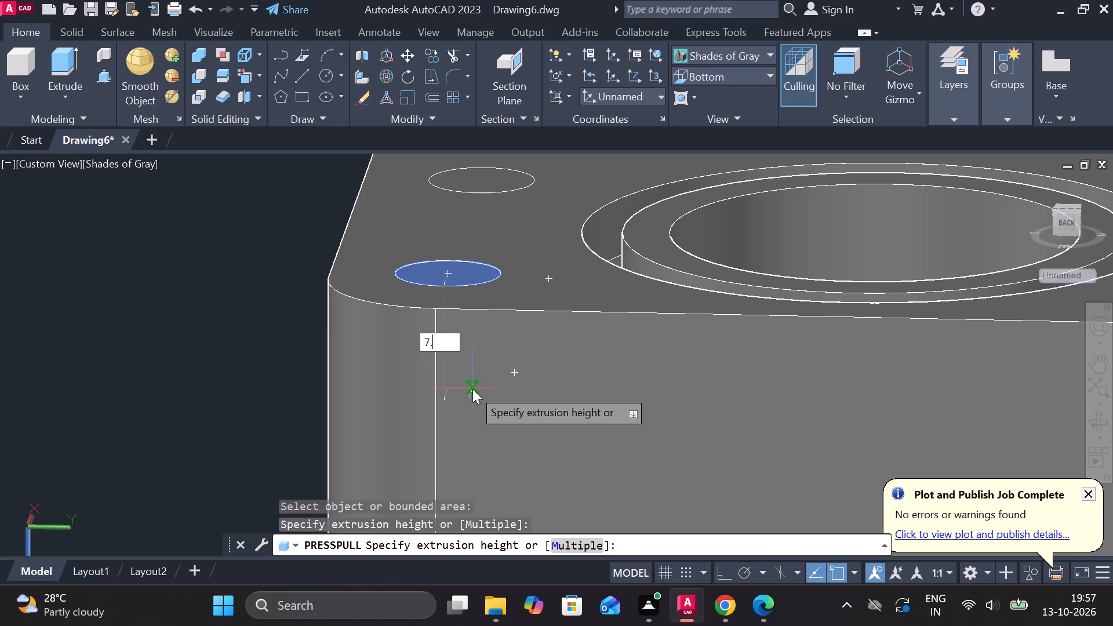
{"action": "key", "text": "5"}
{"action": "key", "text": "Return"}
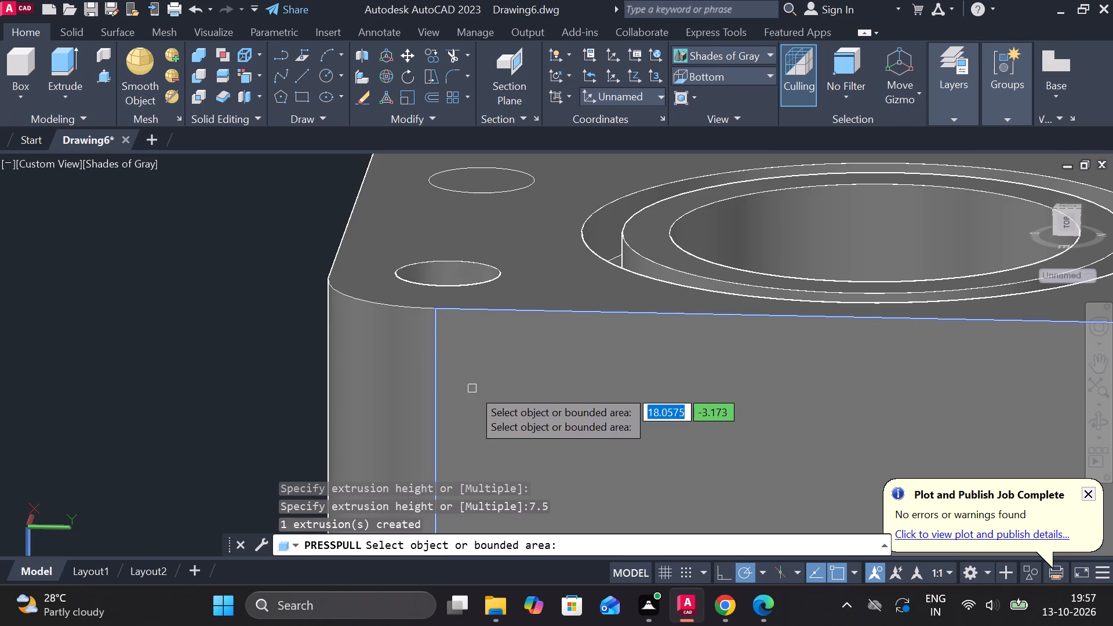
Presspull the matching corner 12.5-diameter circle on the underside 17.5 into the block.
{"action": "scroll", "coordinate": [486, 180], "scroll_direction": "down", "scroll_amount": 1}
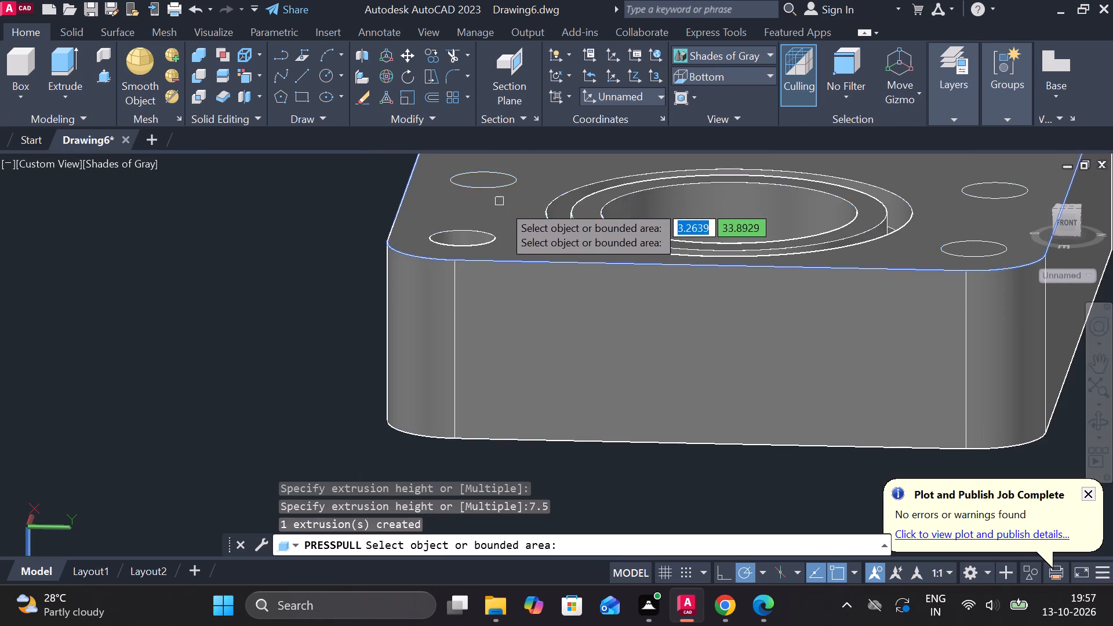
{"action": "scroll", "coordinate": [631, 401], "scroll_direction": "down", "scroll_amount": 1}
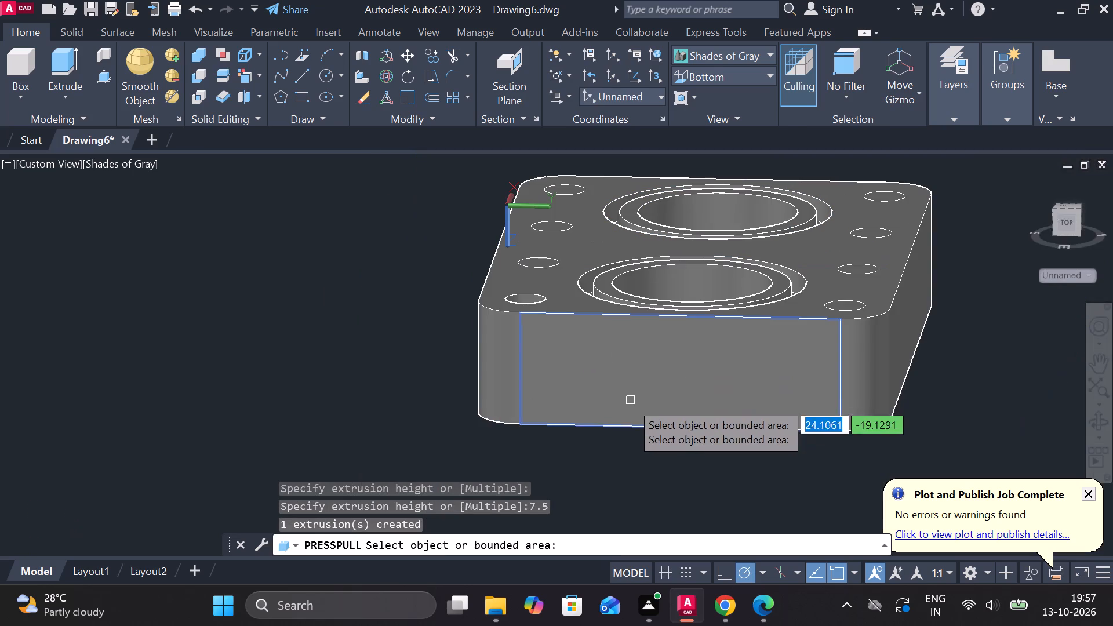
{"action": "middle_click_drag", "start_coordinate": [599, 420], "coordinate": [613, 319], "text": "shift"}
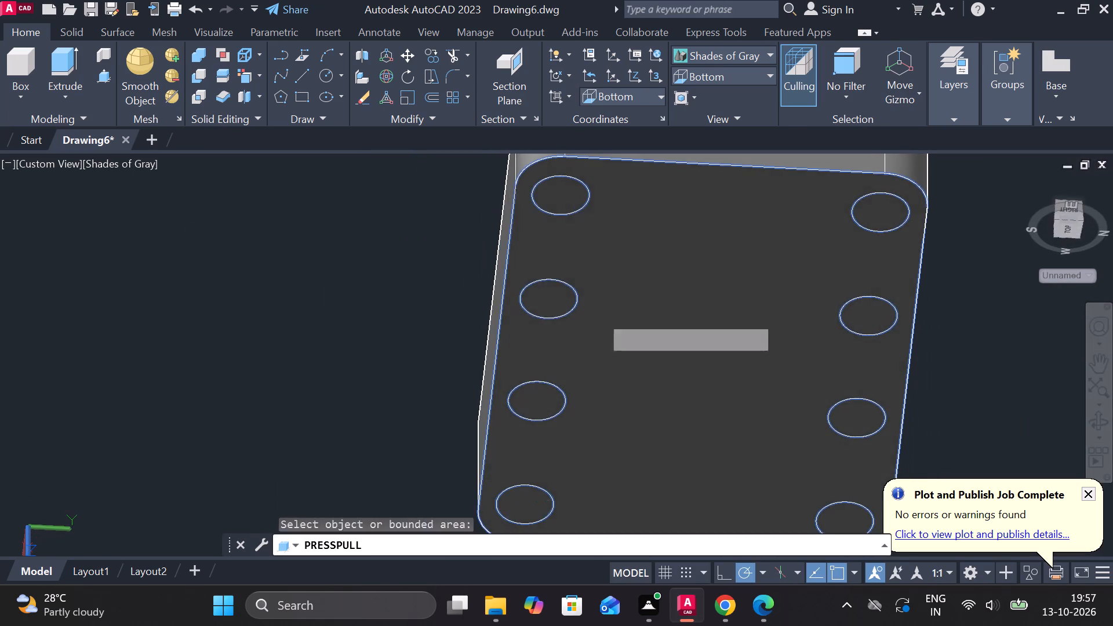
{"action": "middle_click_drag", "start_coordinate": [338, 206], "coordinate": [387, 357]}
{"action": "left_click", "coordinate": [603, 340]}
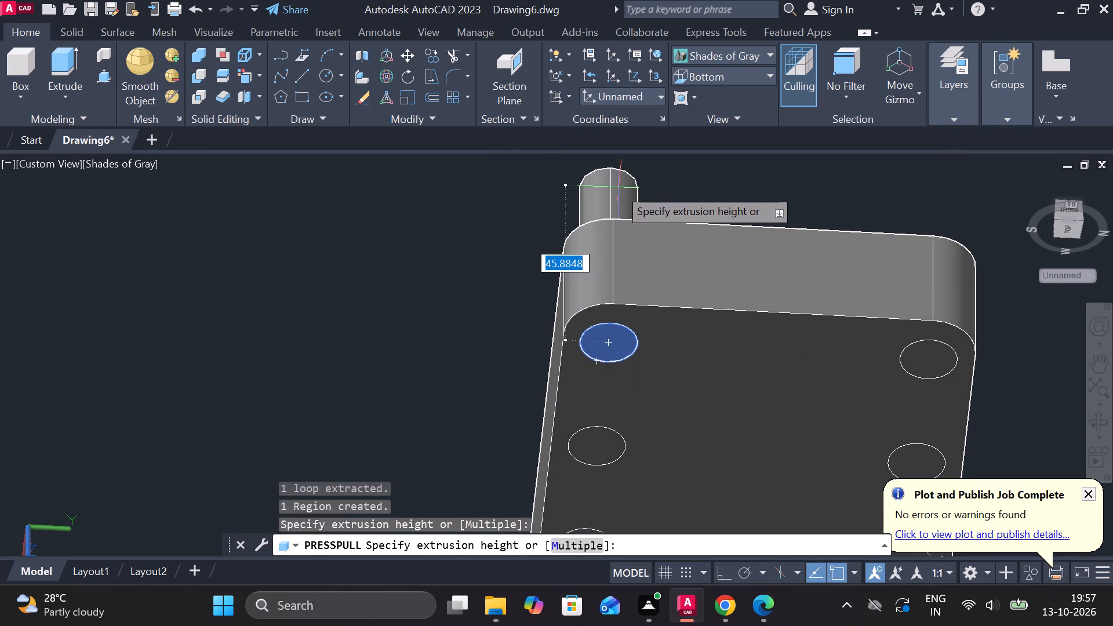
{"action": "key", "text": "1"}
{"action": "type", "text": "7."}
{"action": "key", "text": "5"}
{"action": "key", "text": "Return"}
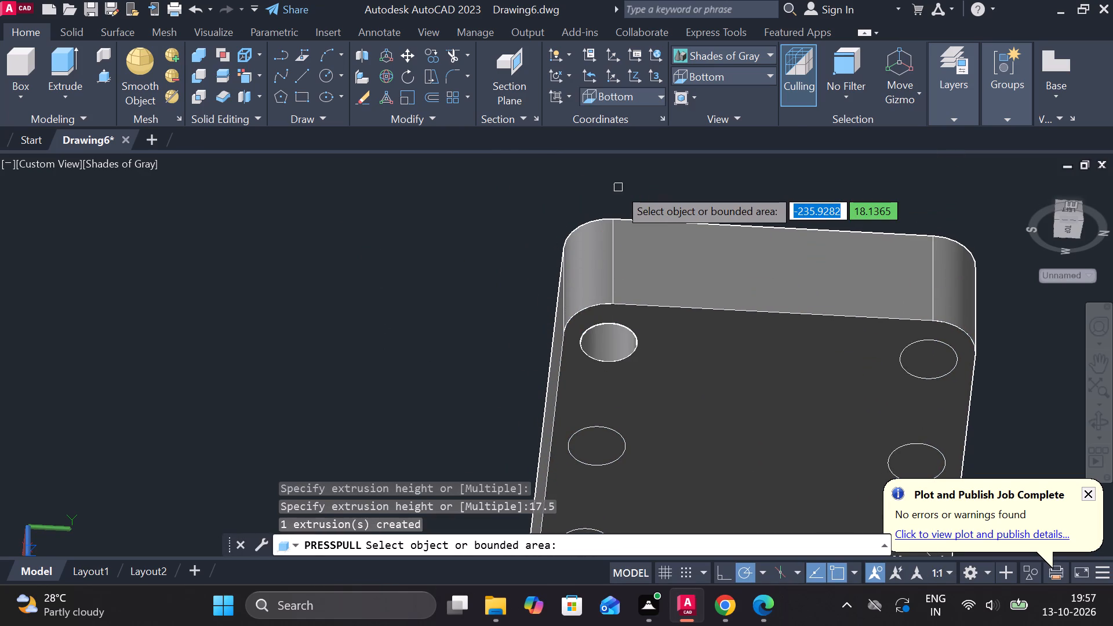
{"action": "middle_click_drag", "start_coordinate": [675, 249], "coordinate": [617, 348], "text": "shift"}
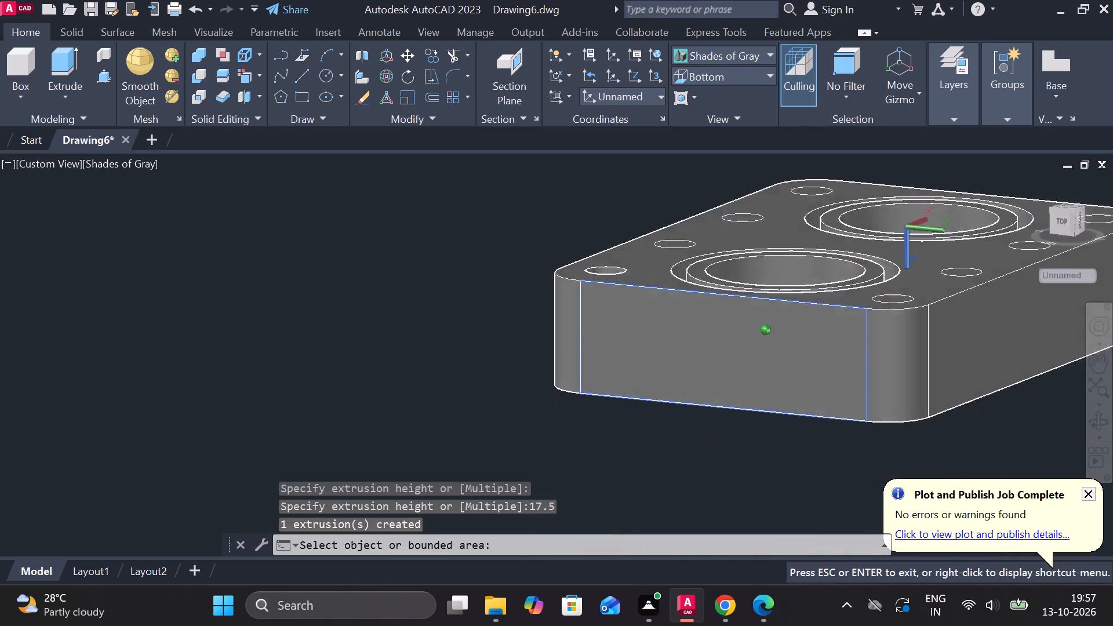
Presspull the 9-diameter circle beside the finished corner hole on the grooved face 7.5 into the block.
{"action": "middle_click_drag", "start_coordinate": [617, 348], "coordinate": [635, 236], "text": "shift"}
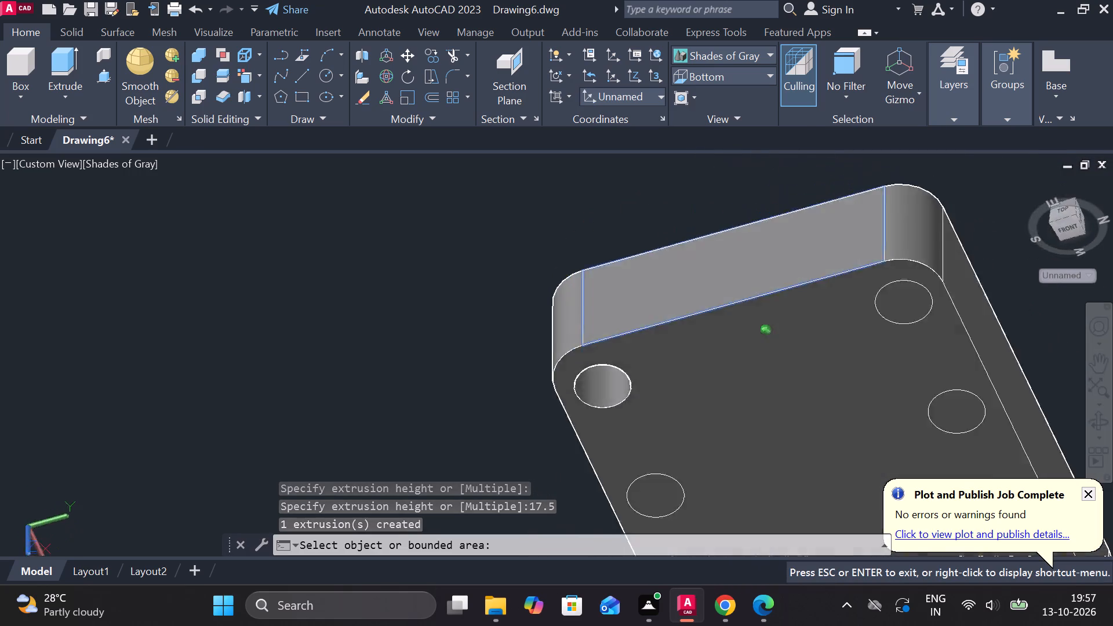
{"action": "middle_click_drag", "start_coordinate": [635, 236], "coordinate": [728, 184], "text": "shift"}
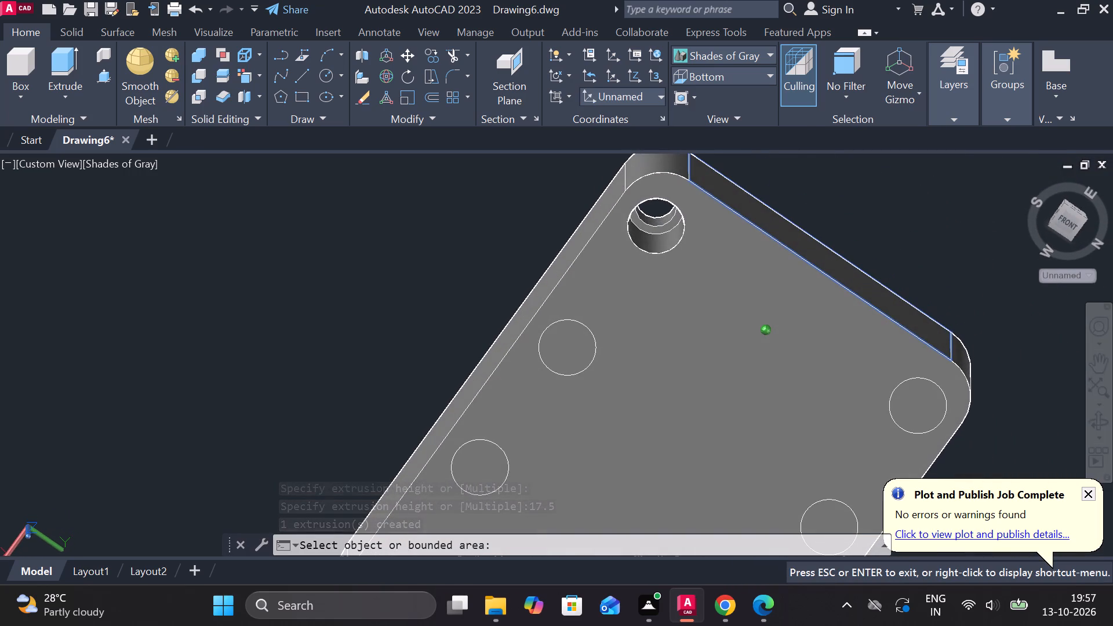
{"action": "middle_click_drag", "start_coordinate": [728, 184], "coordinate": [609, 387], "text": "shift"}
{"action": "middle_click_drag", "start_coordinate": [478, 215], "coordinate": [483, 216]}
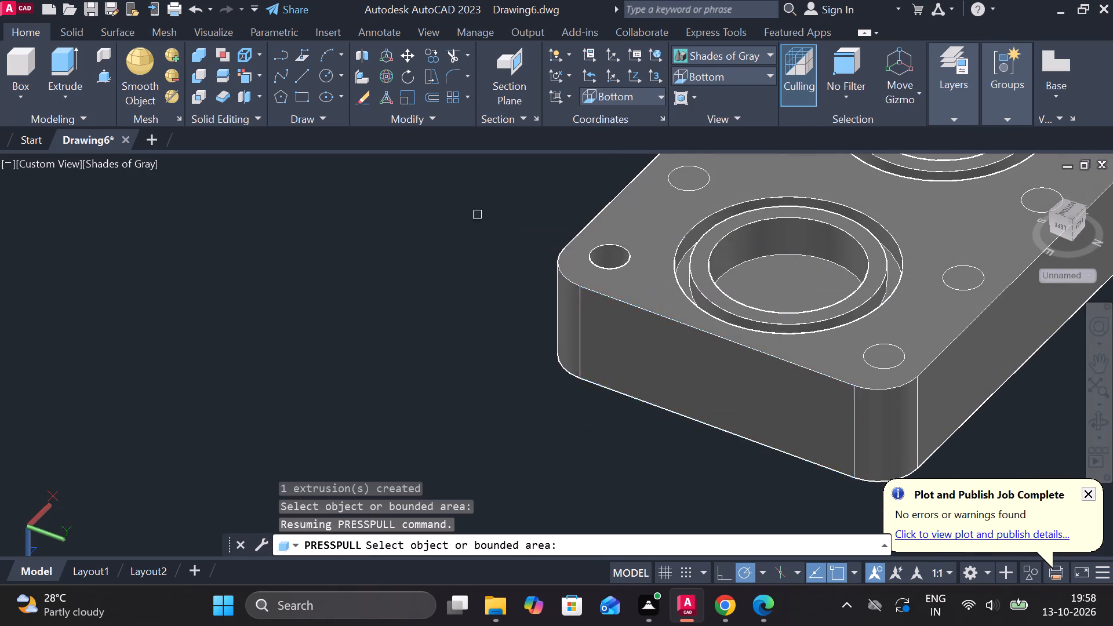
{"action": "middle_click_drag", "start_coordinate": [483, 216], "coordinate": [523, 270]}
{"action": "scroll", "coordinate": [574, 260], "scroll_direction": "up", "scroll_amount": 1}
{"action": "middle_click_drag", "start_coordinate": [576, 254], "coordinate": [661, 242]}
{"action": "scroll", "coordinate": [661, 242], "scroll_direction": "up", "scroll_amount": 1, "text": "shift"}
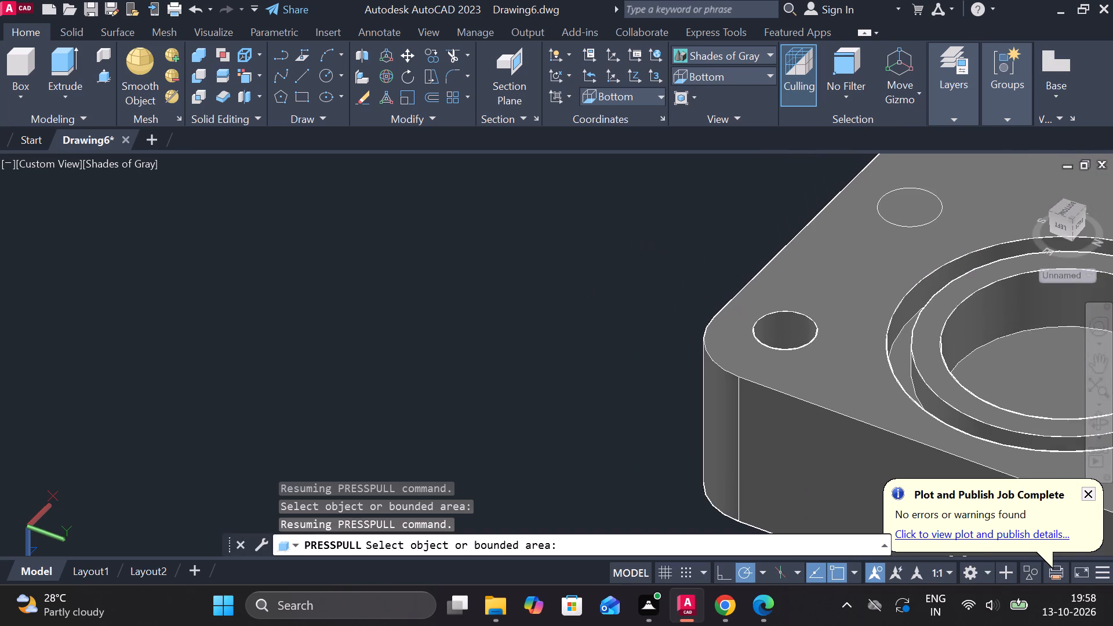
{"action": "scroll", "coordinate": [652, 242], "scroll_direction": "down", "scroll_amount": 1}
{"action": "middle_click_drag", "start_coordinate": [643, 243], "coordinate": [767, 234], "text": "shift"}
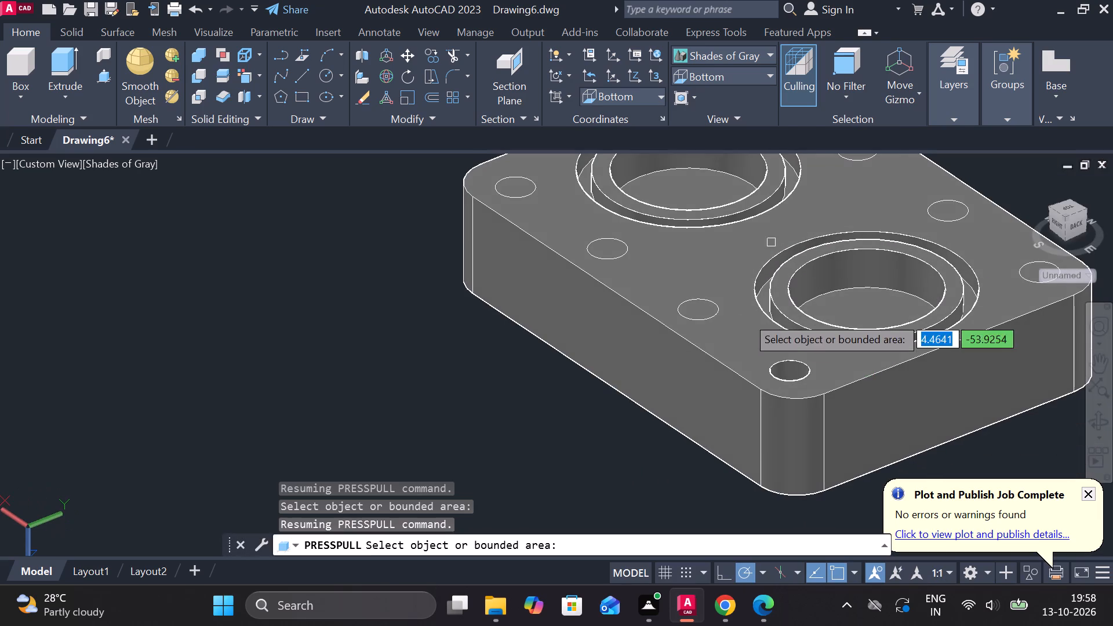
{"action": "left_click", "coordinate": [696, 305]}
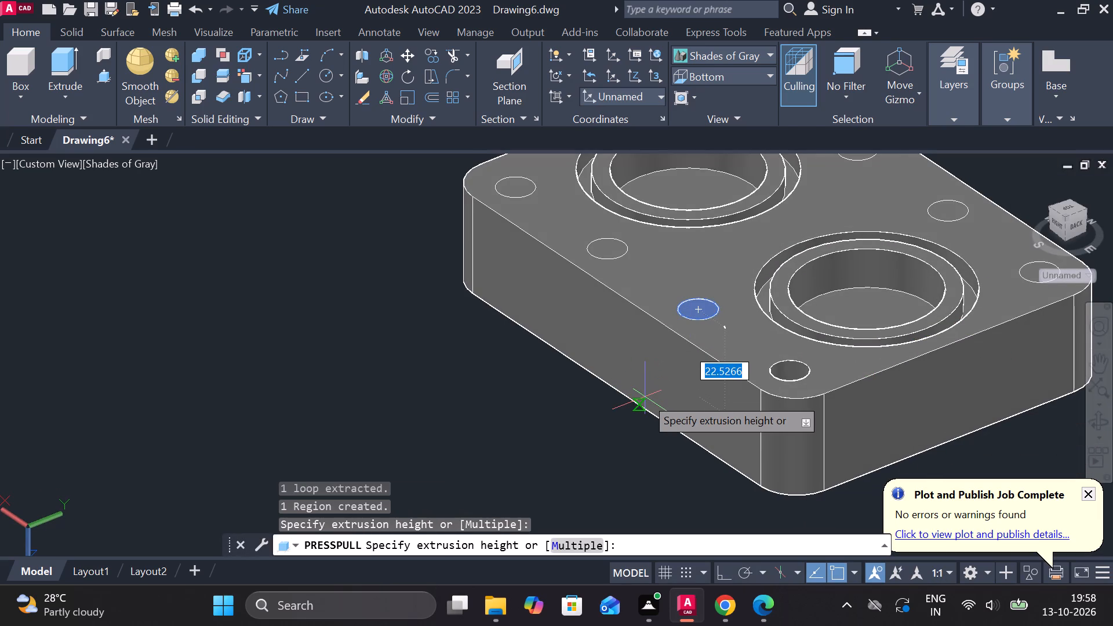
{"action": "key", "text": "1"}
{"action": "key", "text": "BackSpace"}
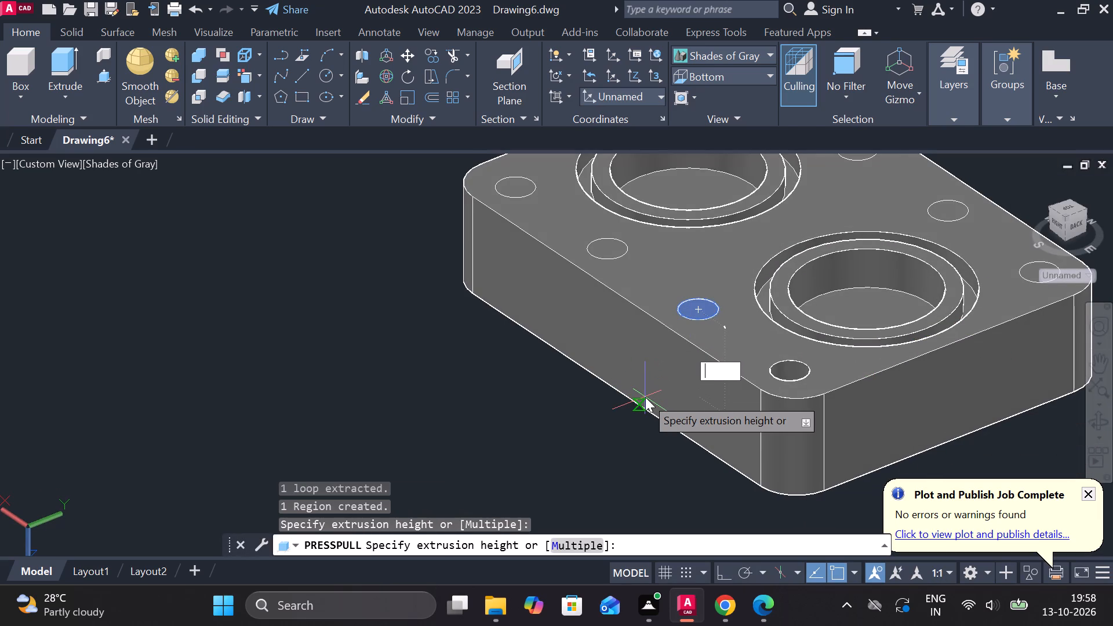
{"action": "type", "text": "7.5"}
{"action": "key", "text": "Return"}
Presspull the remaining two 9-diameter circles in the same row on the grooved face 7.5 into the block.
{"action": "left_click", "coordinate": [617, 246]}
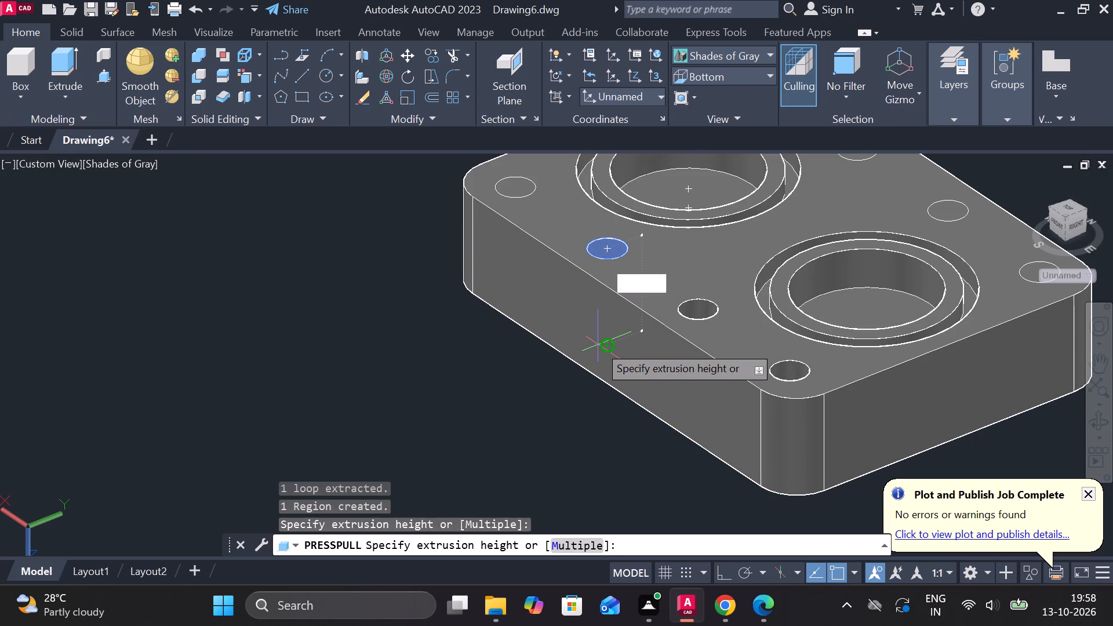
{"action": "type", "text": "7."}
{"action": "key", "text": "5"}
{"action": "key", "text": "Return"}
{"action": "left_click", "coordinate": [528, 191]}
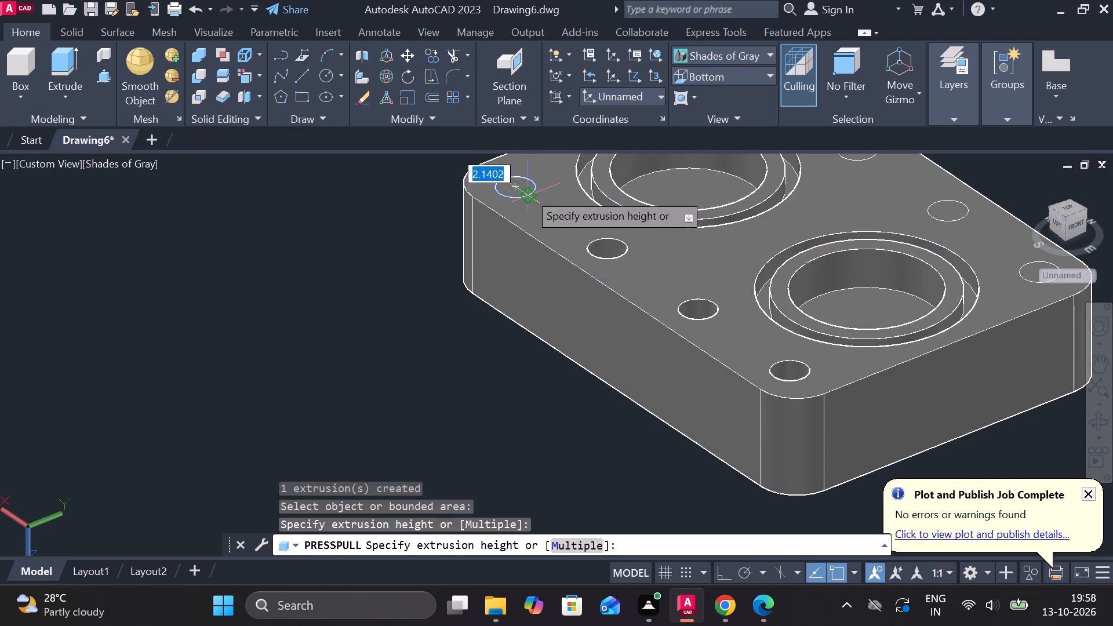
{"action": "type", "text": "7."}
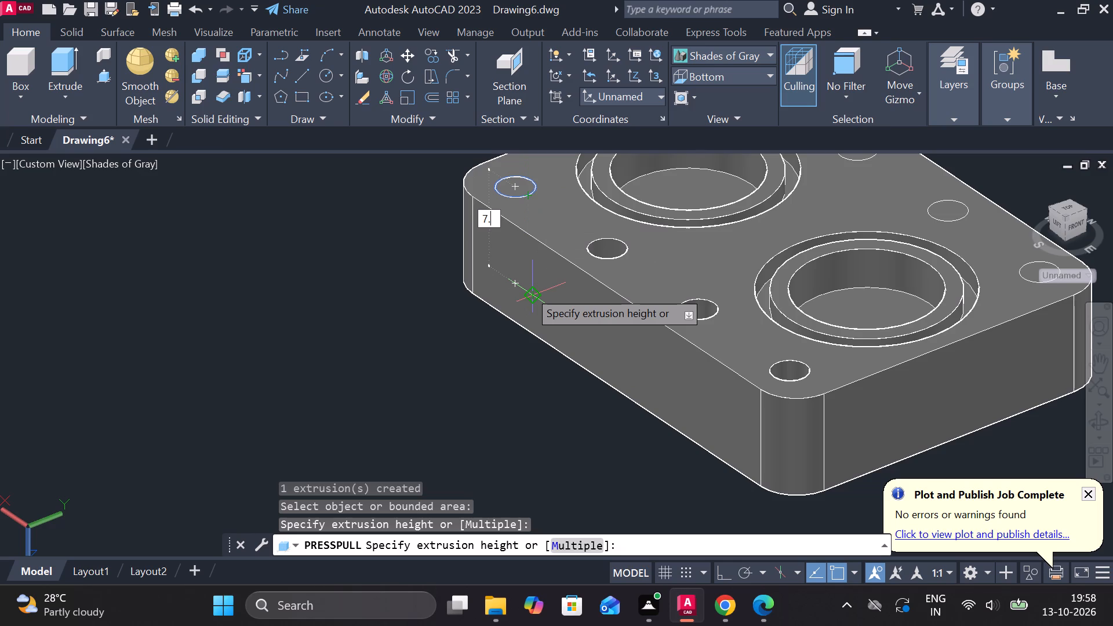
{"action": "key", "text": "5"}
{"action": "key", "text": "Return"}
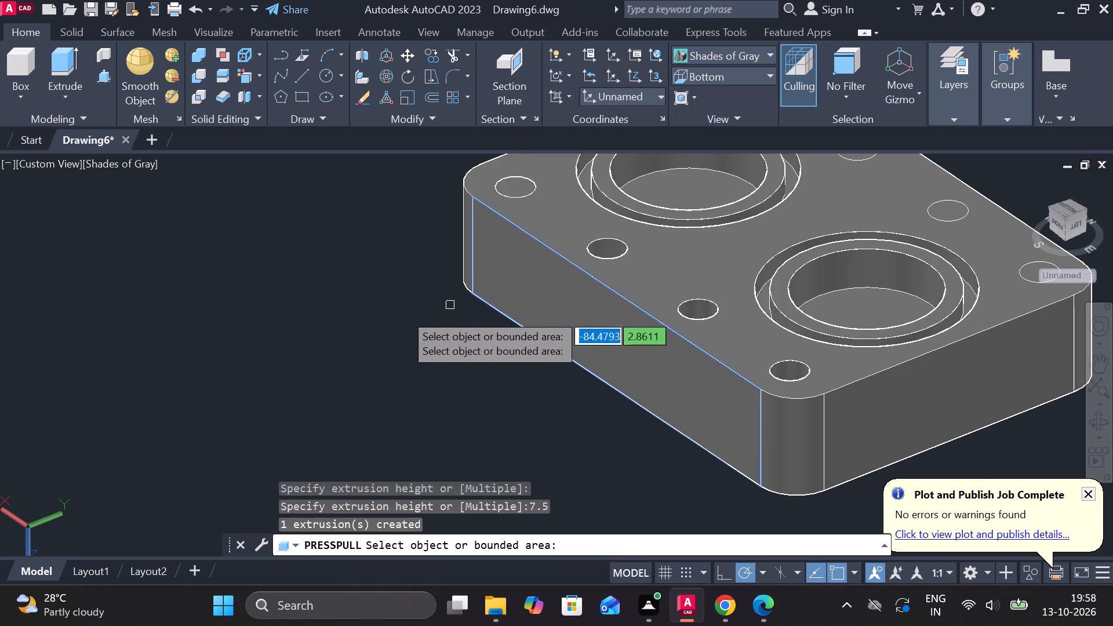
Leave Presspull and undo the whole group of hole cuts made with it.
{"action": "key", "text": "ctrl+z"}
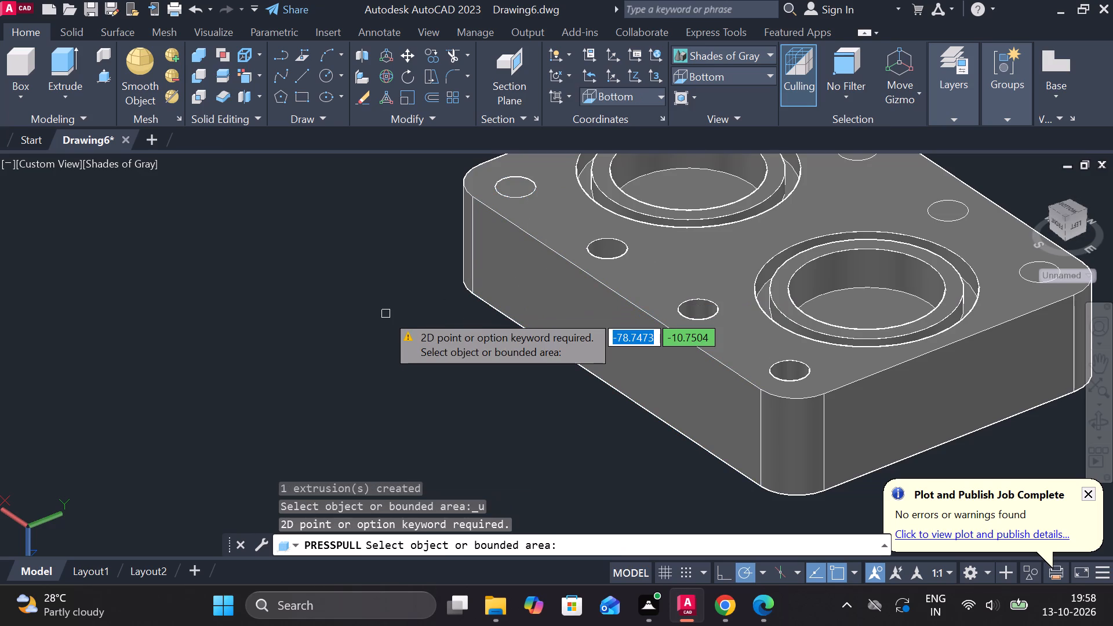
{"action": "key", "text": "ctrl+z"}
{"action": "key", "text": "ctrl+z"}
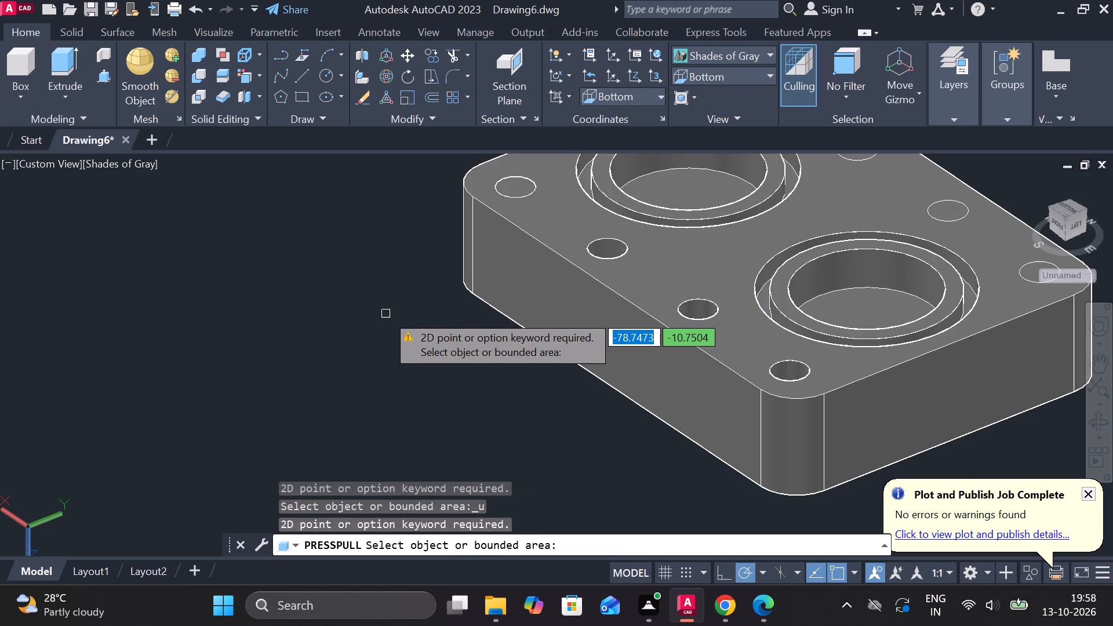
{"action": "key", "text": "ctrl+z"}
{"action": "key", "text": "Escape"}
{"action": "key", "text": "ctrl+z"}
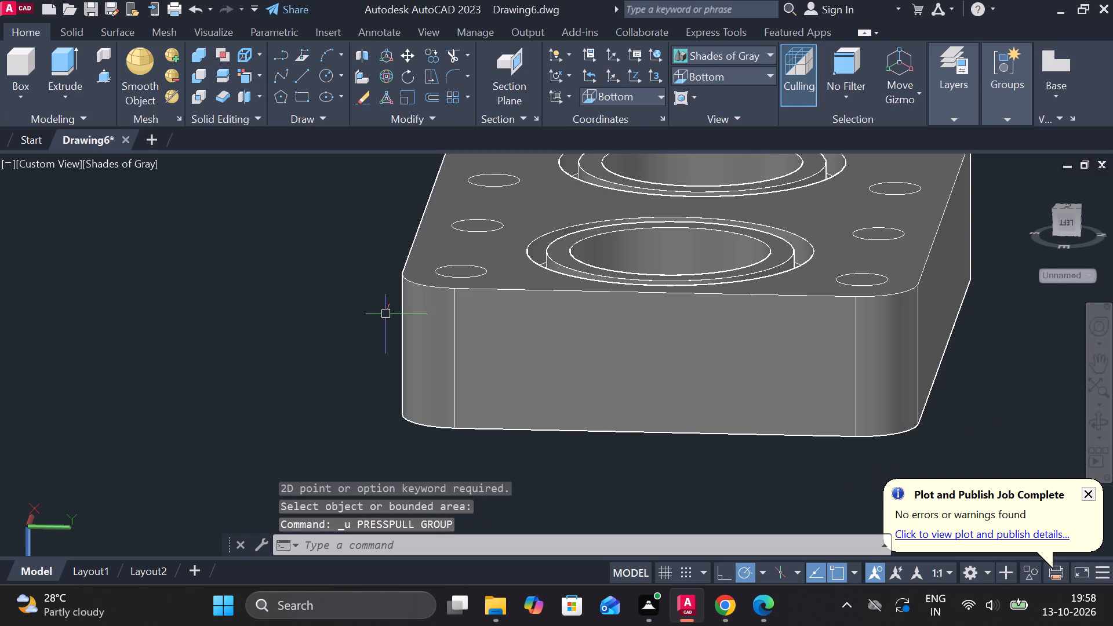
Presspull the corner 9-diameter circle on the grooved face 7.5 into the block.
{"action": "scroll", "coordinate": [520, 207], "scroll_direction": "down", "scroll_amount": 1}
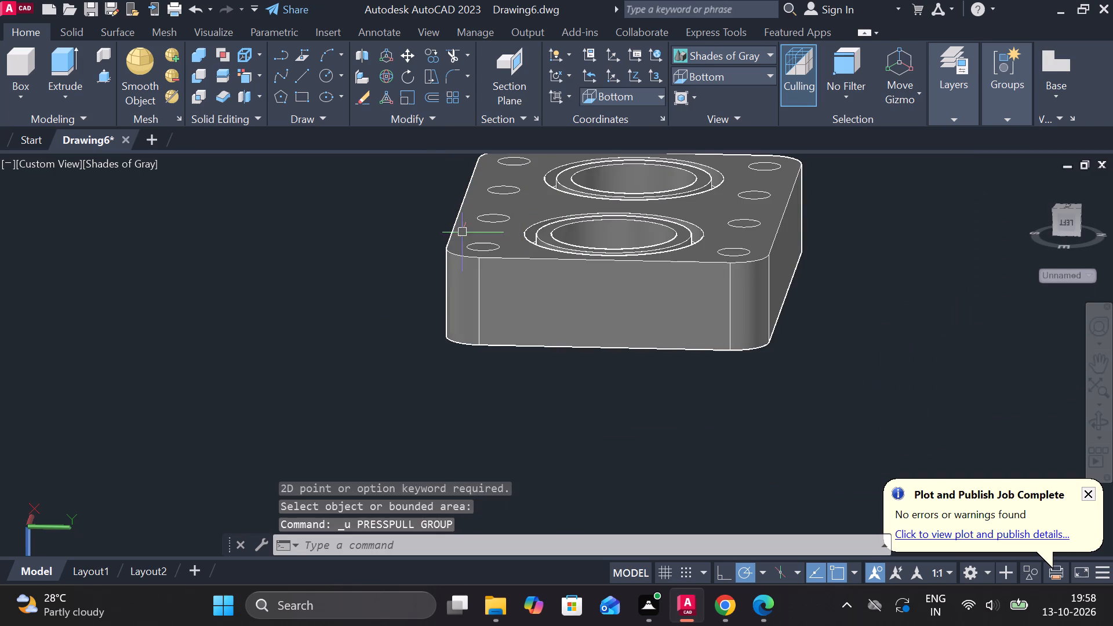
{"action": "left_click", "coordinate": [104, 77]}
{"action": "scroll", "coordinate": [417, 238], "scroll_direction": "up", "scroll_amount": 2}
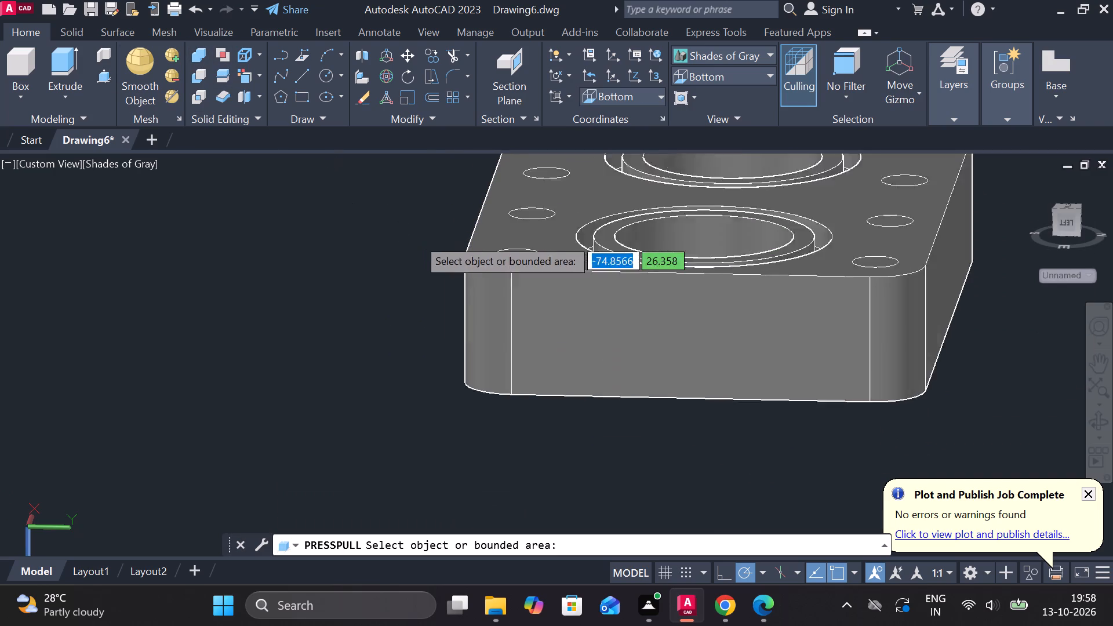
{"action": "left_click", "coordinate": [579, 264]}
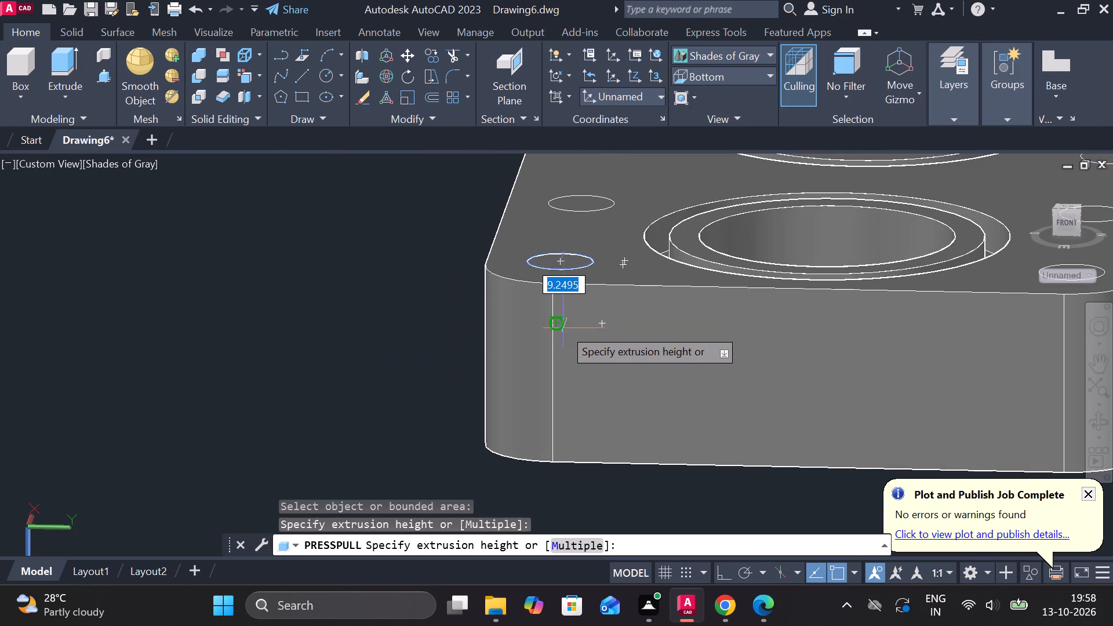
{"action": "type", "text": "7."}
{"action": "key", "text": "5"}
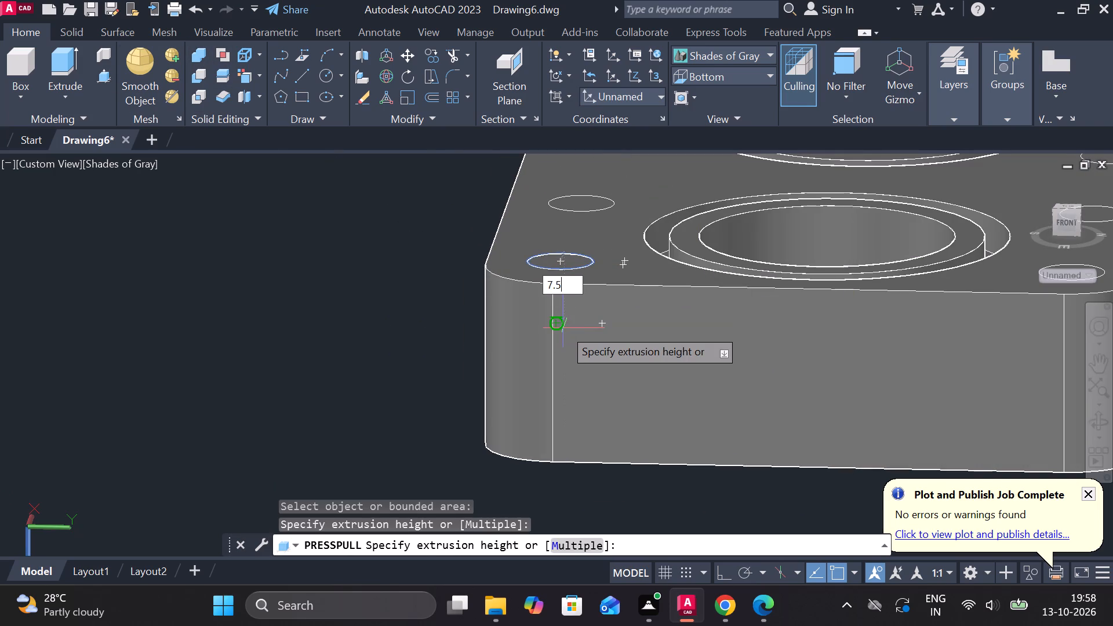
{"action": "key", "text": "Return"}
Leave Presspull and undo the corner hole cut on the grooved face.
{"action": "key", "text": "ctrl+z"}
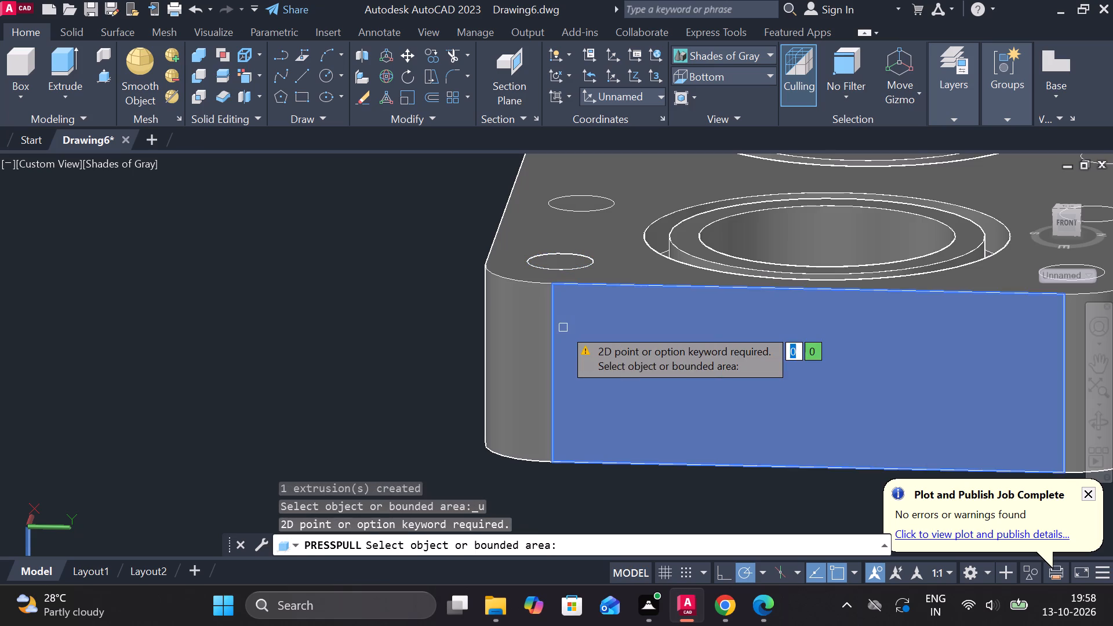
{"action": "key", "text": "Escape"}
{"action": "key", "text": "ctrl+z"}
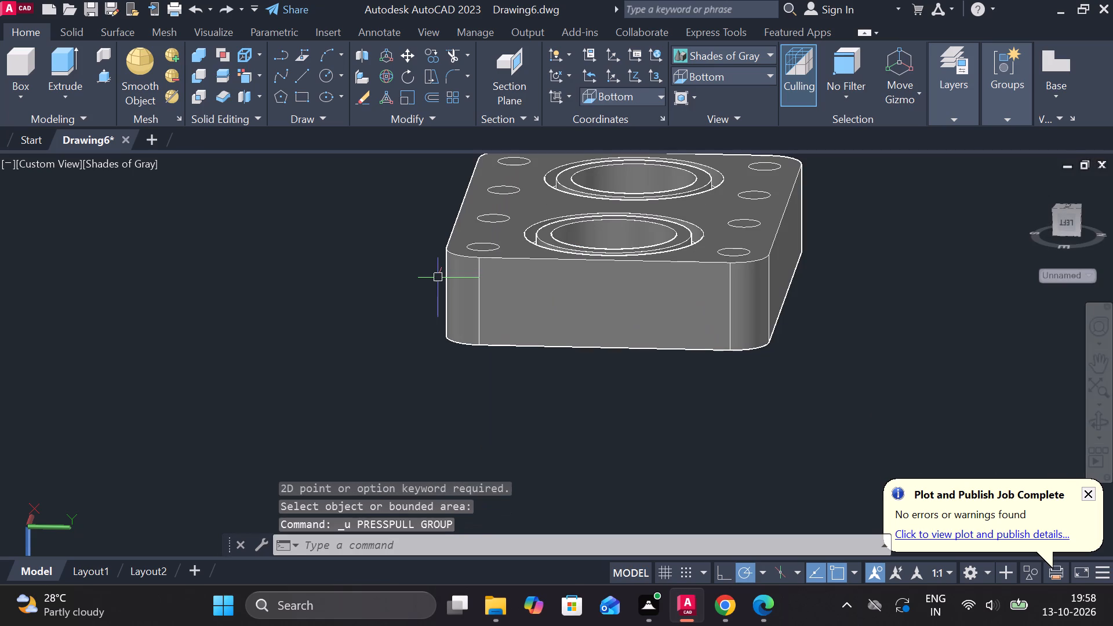
Presspull a corner 12.5-diameter circle on the block's underside 17.5 into the block.
{"action": "scroll", "coordinate": [558, 278], "scroll_direction": "down", "scroll_amount": 1}
{"action": "middle_click_drag", "start_coordinate": [555, 343], "coordinate": [545, 241], "text": "shift"}
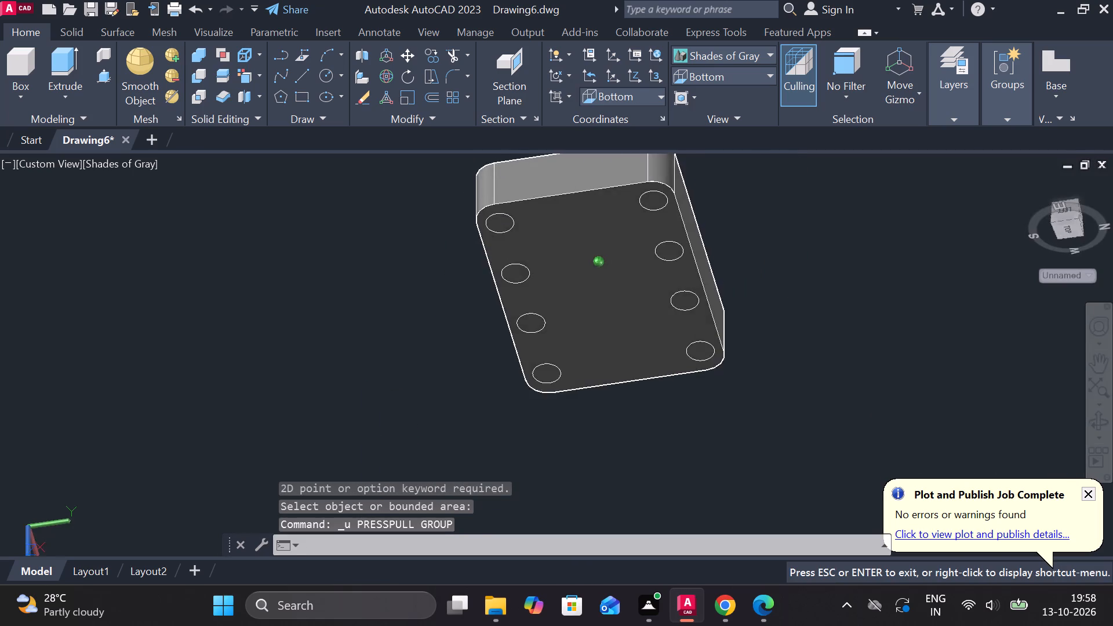
{"action": "middle_click_drag", "start_coordinate": [545, 241], "coordinate": [607, 276], "text": "shift"}
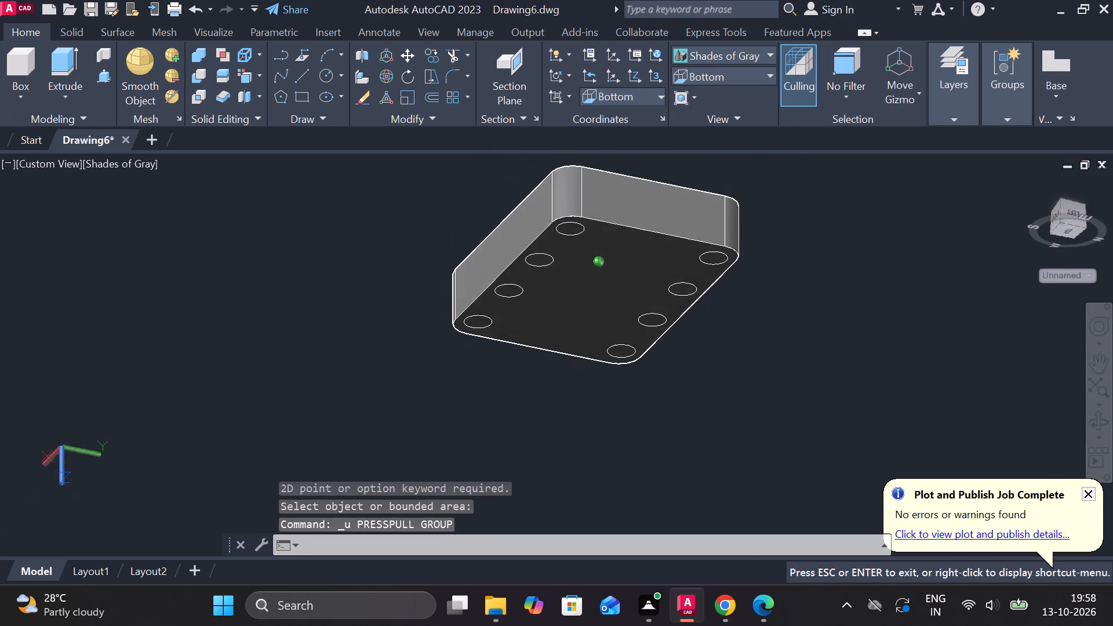
{"action": "middle_click_drag", "start_coordinate": [607, 276], "coordinate": [604, 282], "text": "shift"}
{"action": "scroll", "coordinate": [598, 217], "scroll_direction": "up", "scroll_amount": 2}
{"action": "middle_click_drag", "start_coordinate": [689, 203], "coordinate": [587, 217], "text": "shift"}
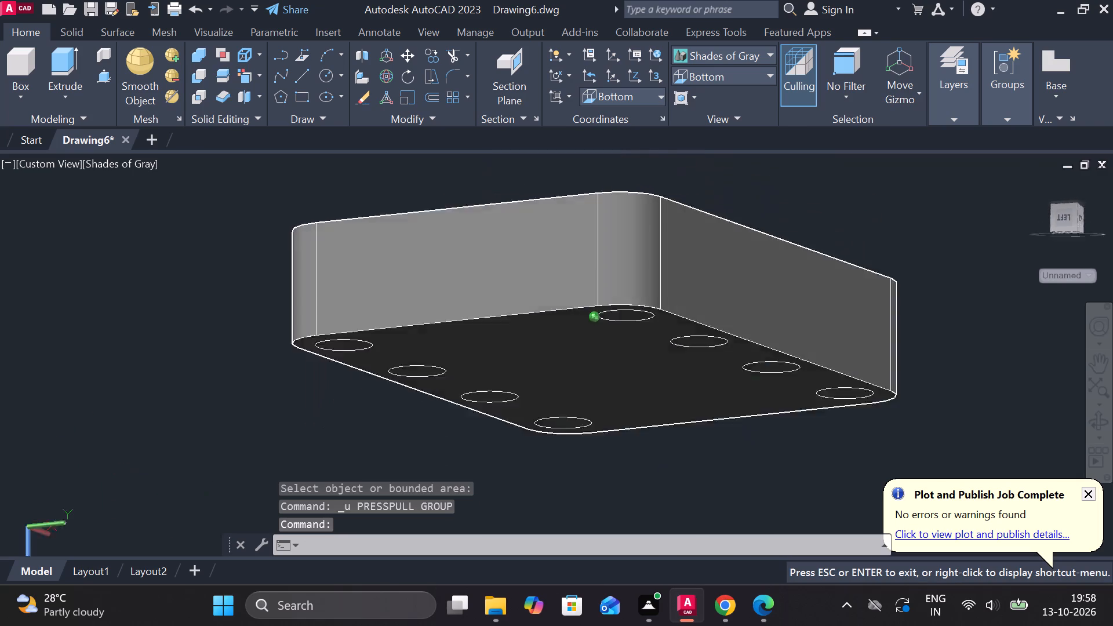
{"action": "middle_click_drag", "start_coordinate": [587, 217], "coordinate": [480, 143], "text": "shift"}
{"action": "scroll", "coordinate": [300, 309], "scroll_direction": "down", "scroll_amount": 1}
{"action": "middle_click_drag", "start_coordinate": [241, 413], "coordinate": [261, 417]}
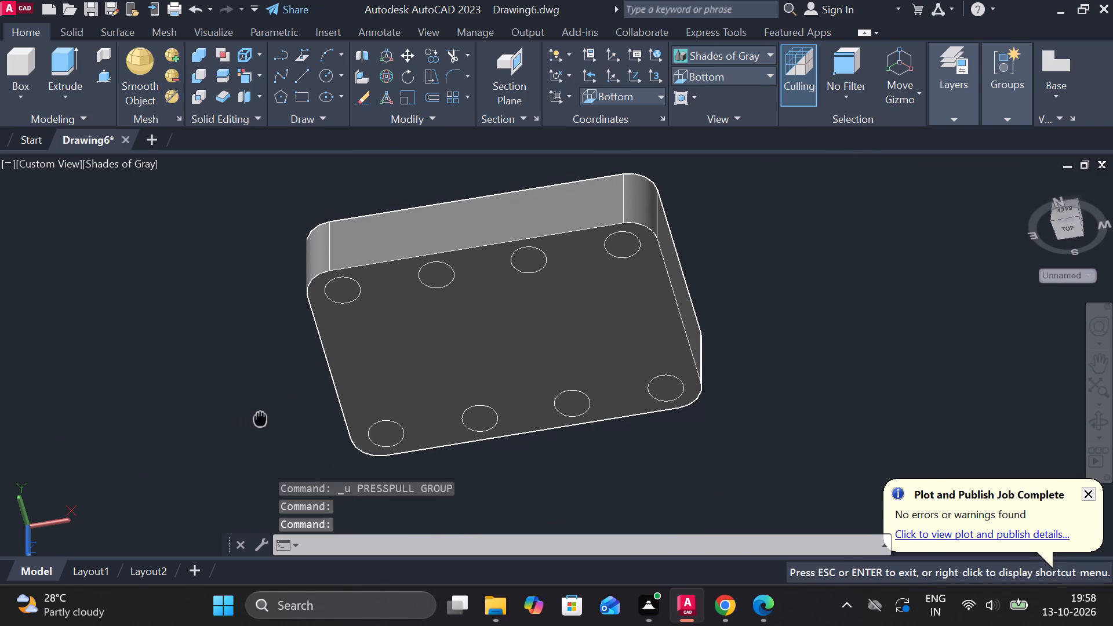
{"action": "middle_click_drag", "start_coordinate": [261, 417], "coordinate": [394, 438]}
{"action": "middle_click", "coordinate": [390, 416]}
{"action": "scroll", "coordinate": [390, 416], "scroll_direction": "up", "scroll_amount": 1}
{"action": "middle_click_drag", "start_coordinate": [406, 428], "coordinate": [551, 462], "text": "shift"}
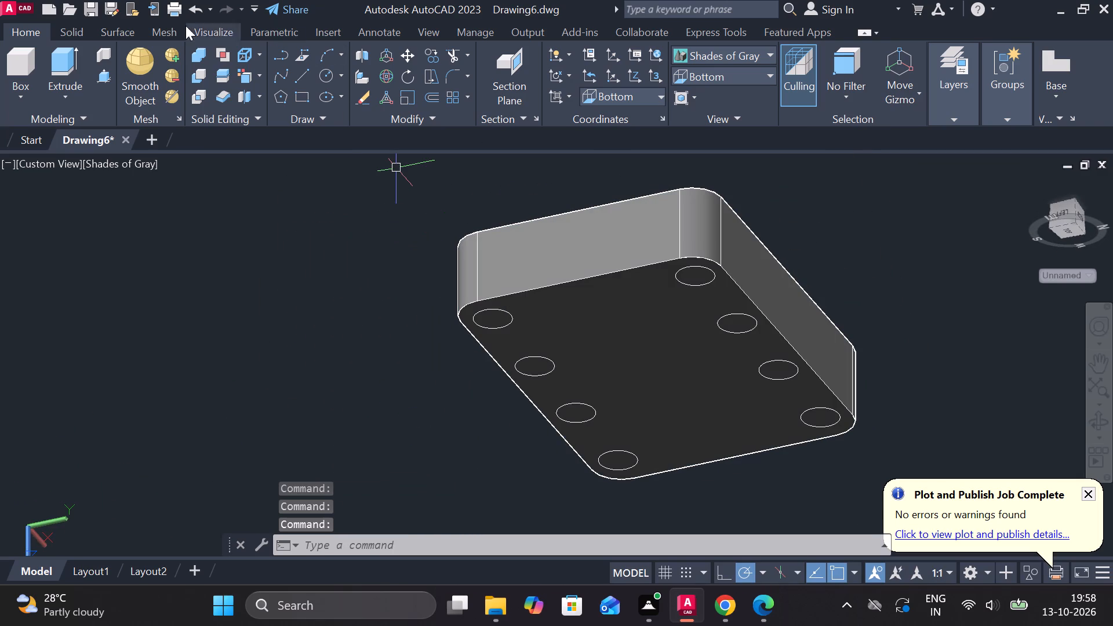
{"action": "left_click", "coordinate": [100, 72]}
{"action": "scroll", "coordinate": [489, 331], "scroll_direction": "up", "scroll_amount": 2}
{"action": "left_click", "coordinate": [496, 312]}
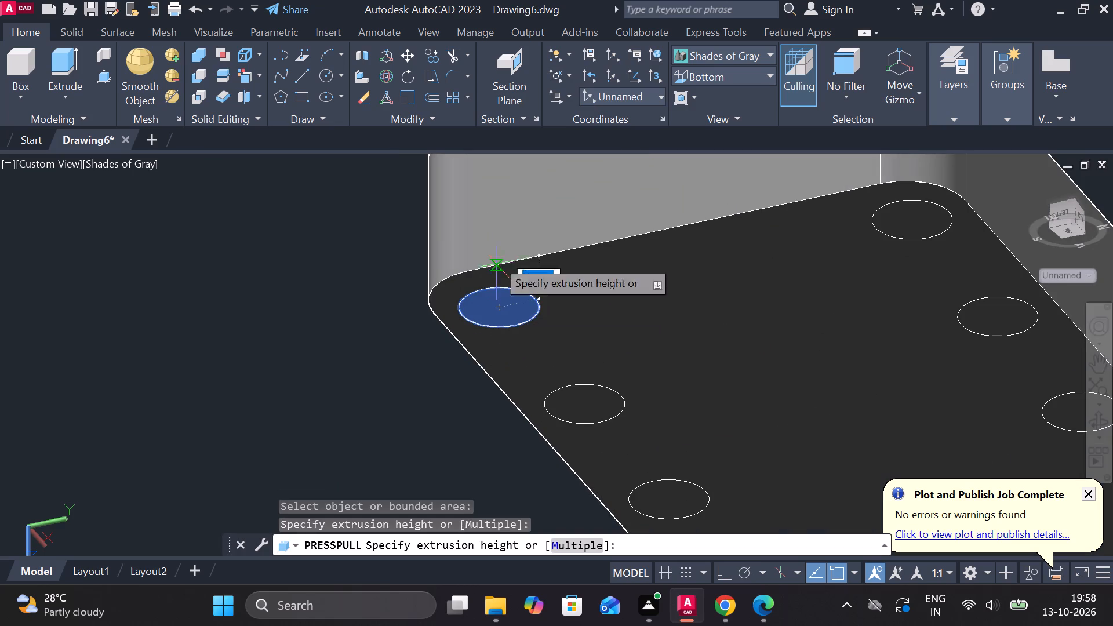
{"action": "key", "text": "1"}
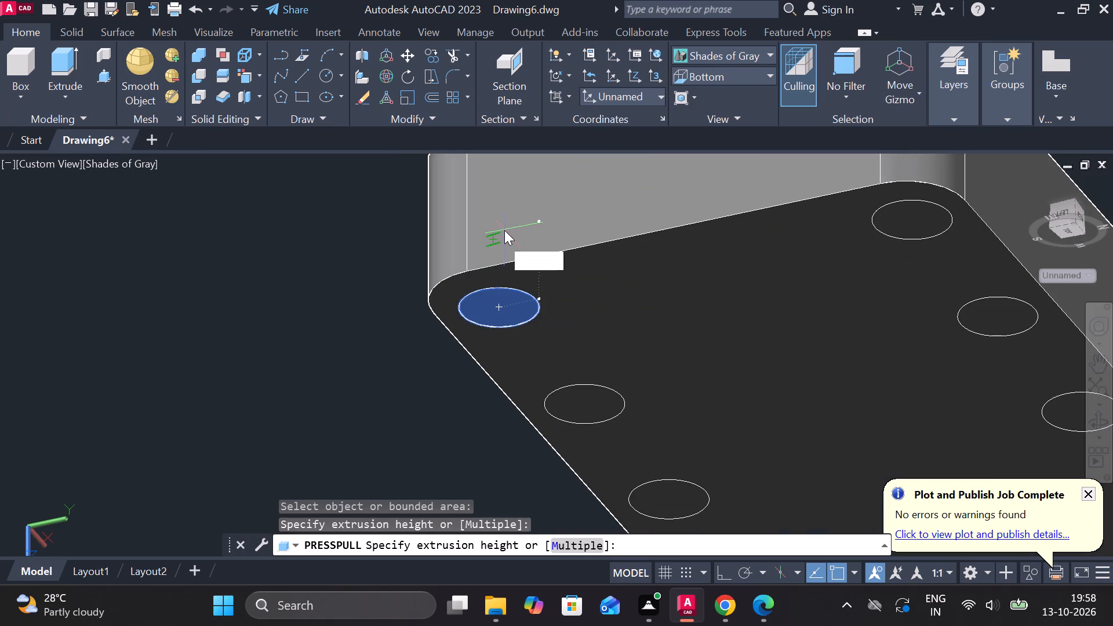
{"action": "key", "text": "7"}
{"action": "type", "text": ".5"}
{"action": "key", "text": "Return"}
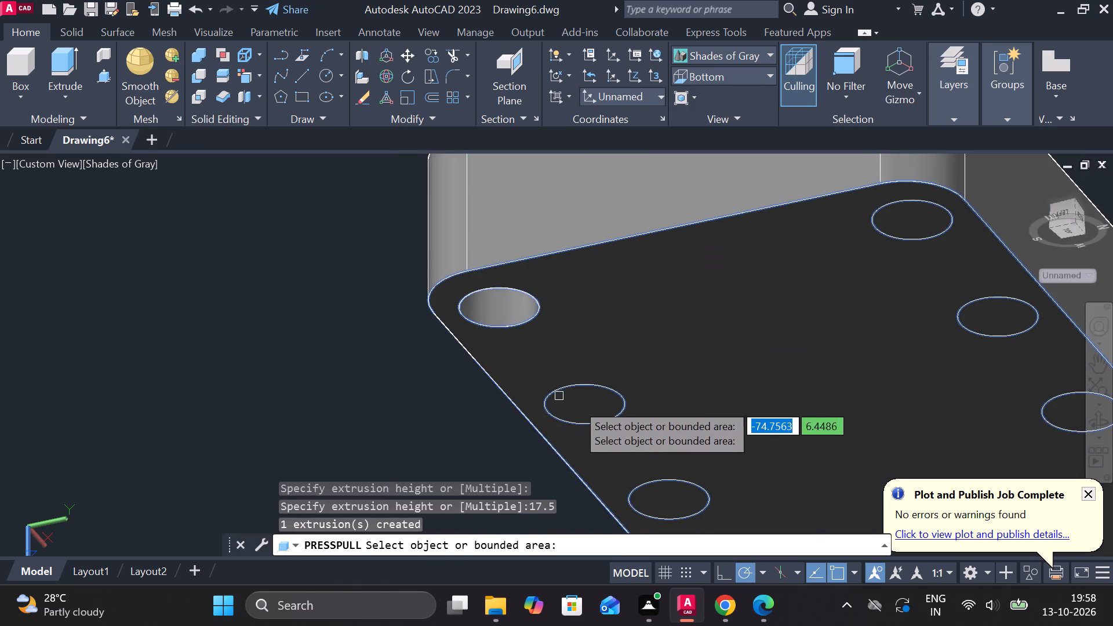
Presspull the second 12.5-diameter circle in the same underside row 17.5 into the block and leave the command.
{"action": "left_click", "coordinate": [608, 414]}
{"action": "type", "text": "17"}
{"action": "type", "text": ".5"}
{"action": "key", "text": "Return"}
{"action": "key", "text": "Escape"}
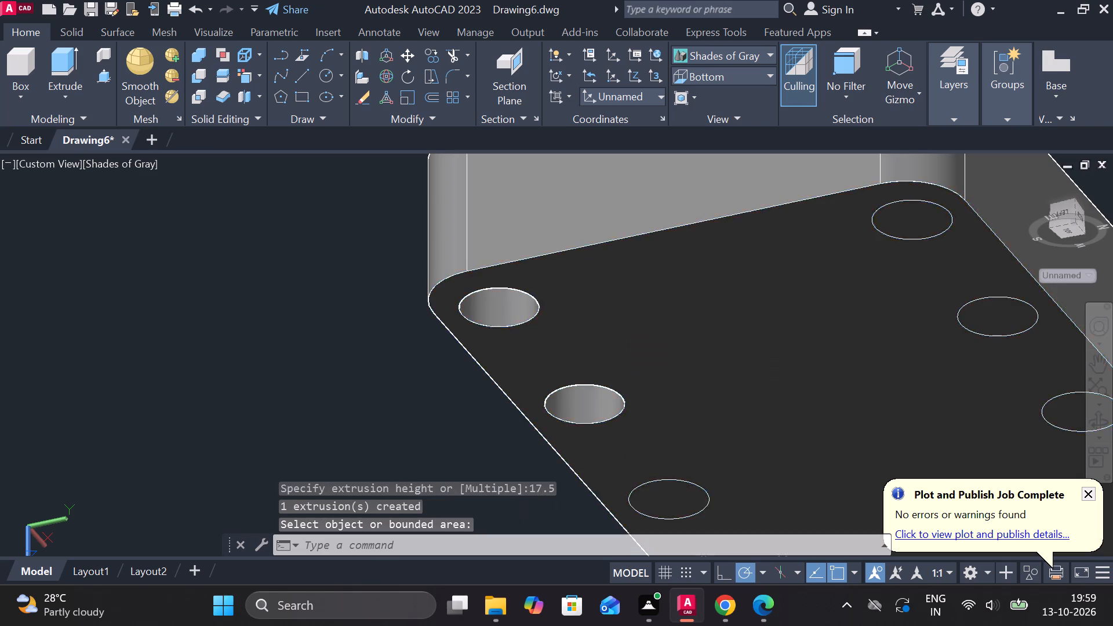
Presspull the third 12.5-diameter circle in the same underside row 17.5 into the block.
{"action": "left_click", "coordinate": [100, 73]}
{"action": "middle_click_drag", "start_coordinate": [522, 431], "coordinate": [413, 391]}
{"action": "left_click", "coordinate": [556, 460]}
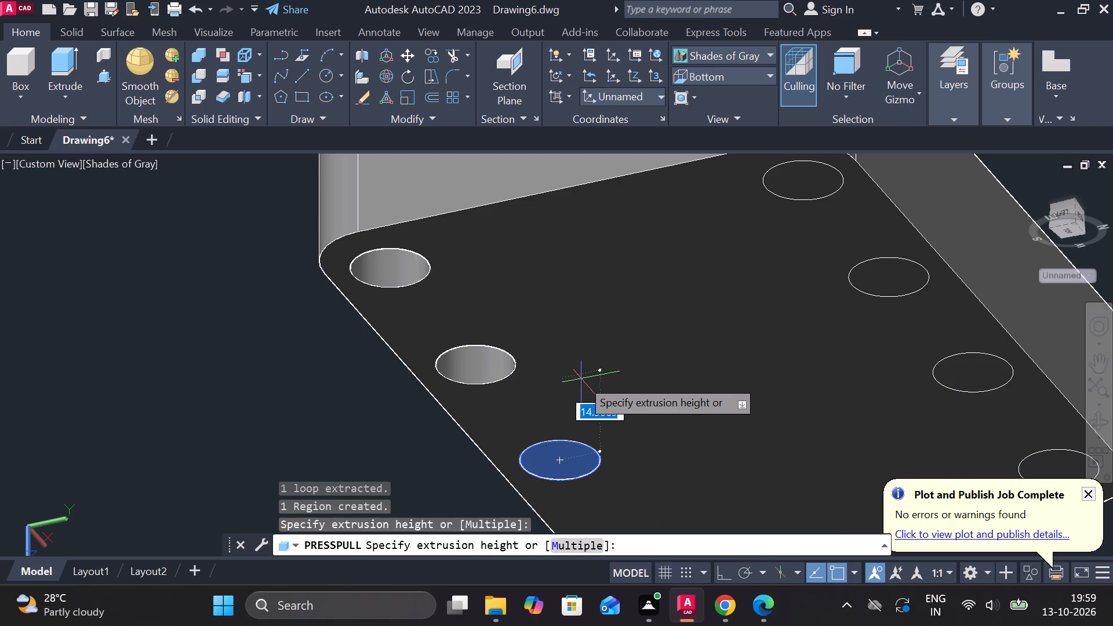
{"action": "type", "text": "17.5"}
{"action": "key", "text": "space"}
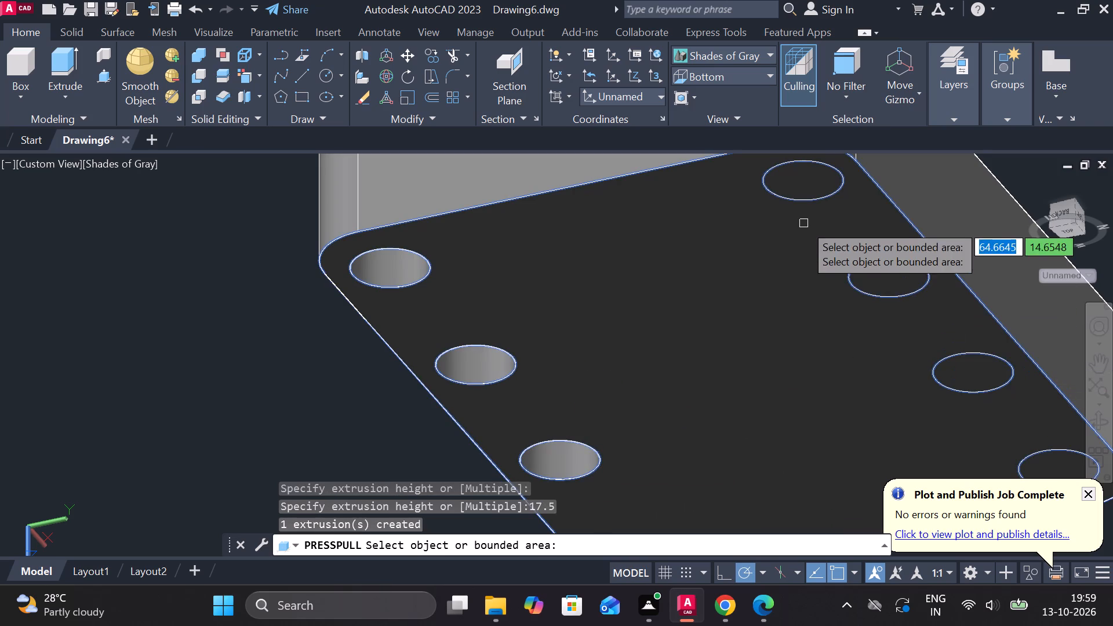
Presspull the fourth 12.5-diameter circle, at the end of the same underside row, 17.5 into the block.
{"action": "middle_click_drag", "start_coordinate": [803, 224], "coordinate": [664, 286]}
{"action": "scroll", "coordinate": [660, 286], "scroll_direction": "down", "scroll_amount": 1}
{"action": "middle_click_drag", "start_coordinate": [621, 449], "coordinate": [621, 450]}
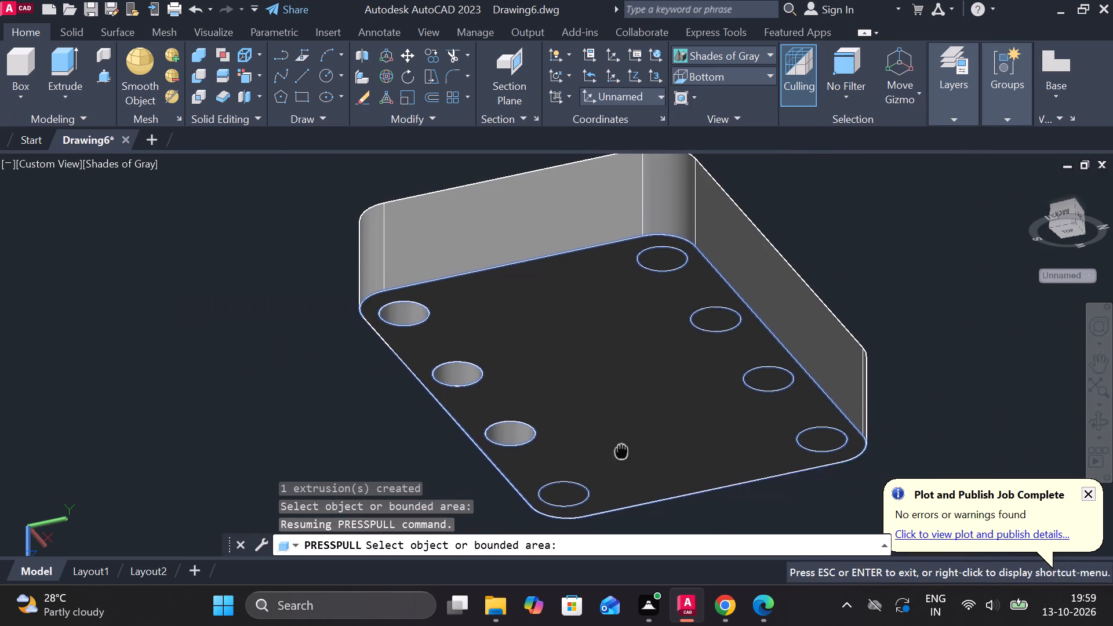
{"action": "middle_click_drag", "start_coordinate": [621, 450], "coordinate": [659, 366]}
{"action": "key", "text": "Escape"}
{"action": "key", "text": "space"}
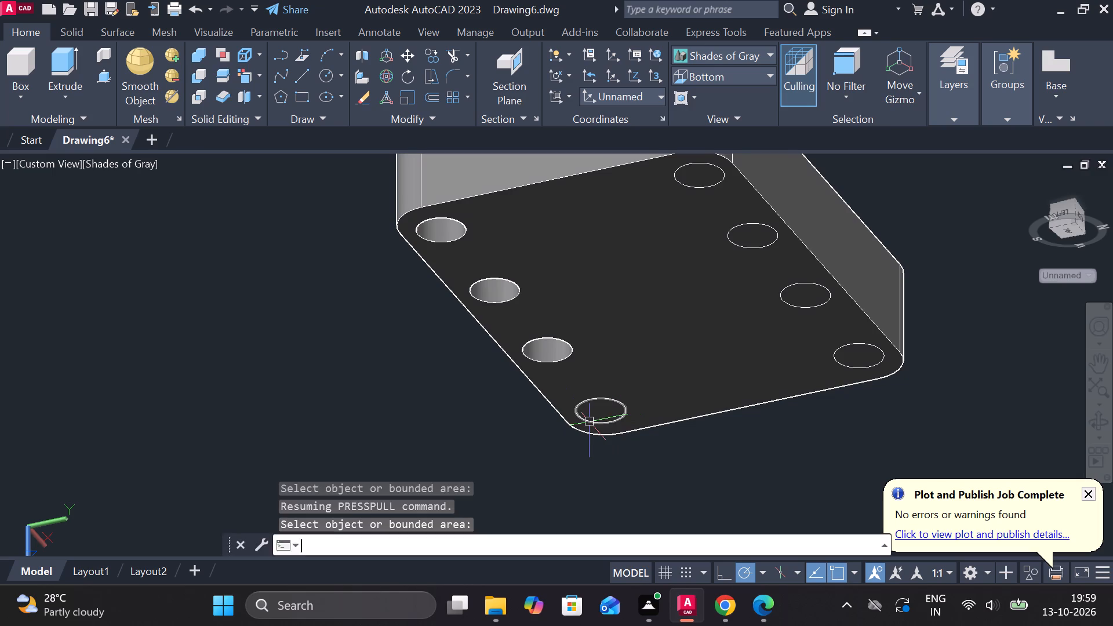
{"action": "left_click", "coordinate": [594, 419]}
{"action": "type", "text": "17."}
{"action": "type", "text": "5"}
{"action": "key", "text": "space"}
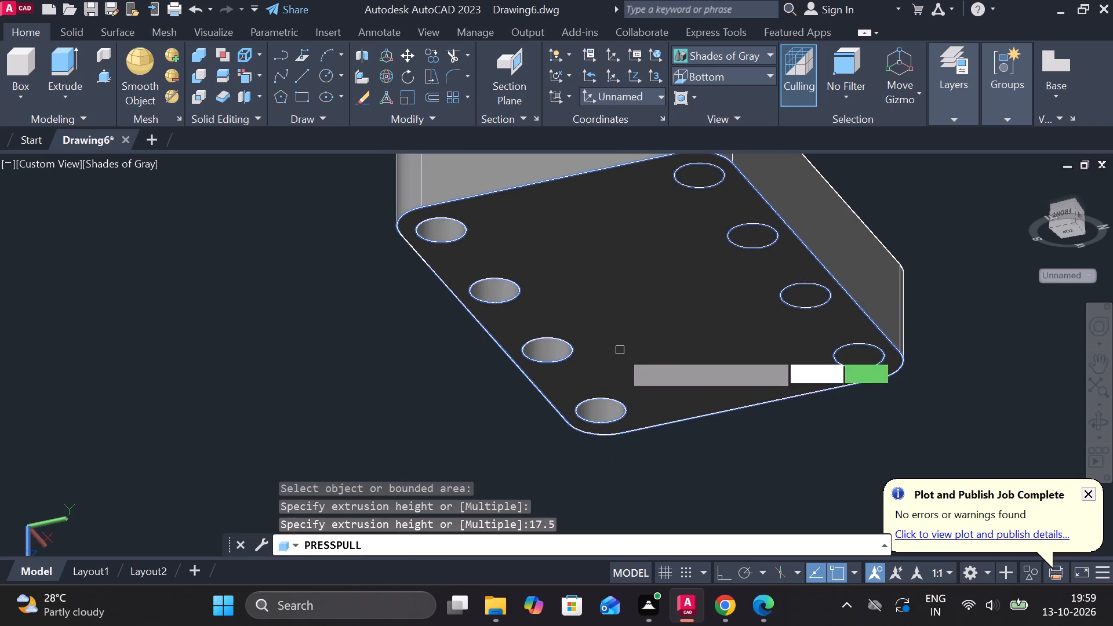
{"action": "key", "text": "Escape"}
Presspull the first two 12.5-diameter circles of the opposite underside row 17.5 into the block.
{"action": "middle_click_drag", "start_coordinate": [808, 275], "coordinate": [732, 361]}
{"action": "key", "text": "space"}
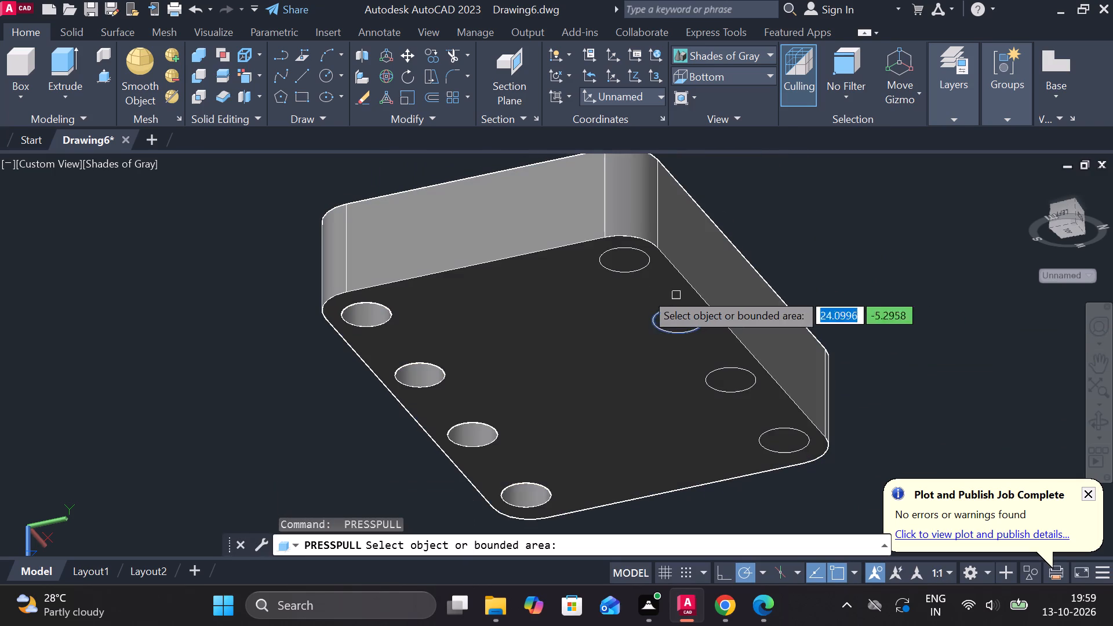
{"action": "left_click", "coordinate": [629, 264]}
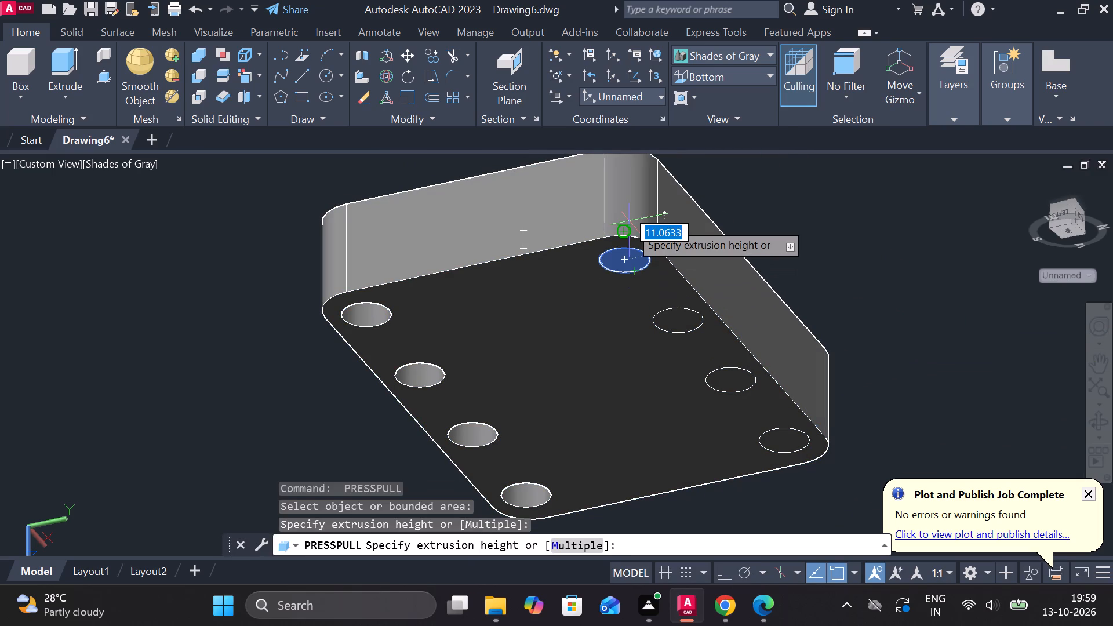
{"action": "key", "text": "1"}
{"action": "type", "text": "7.5"}
{"action": "key", "text": "space"}
{"action": "left_click", "coordinate": [693, 320]}
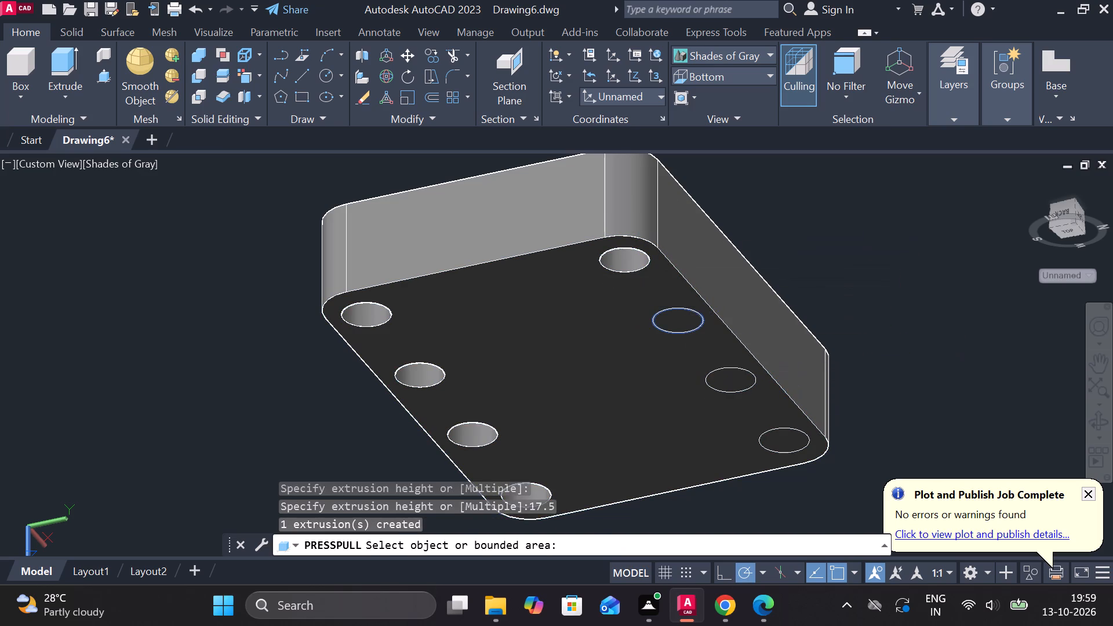
{"action": "type", "text": "17.5"}
{"action": "key", "text": "space"}
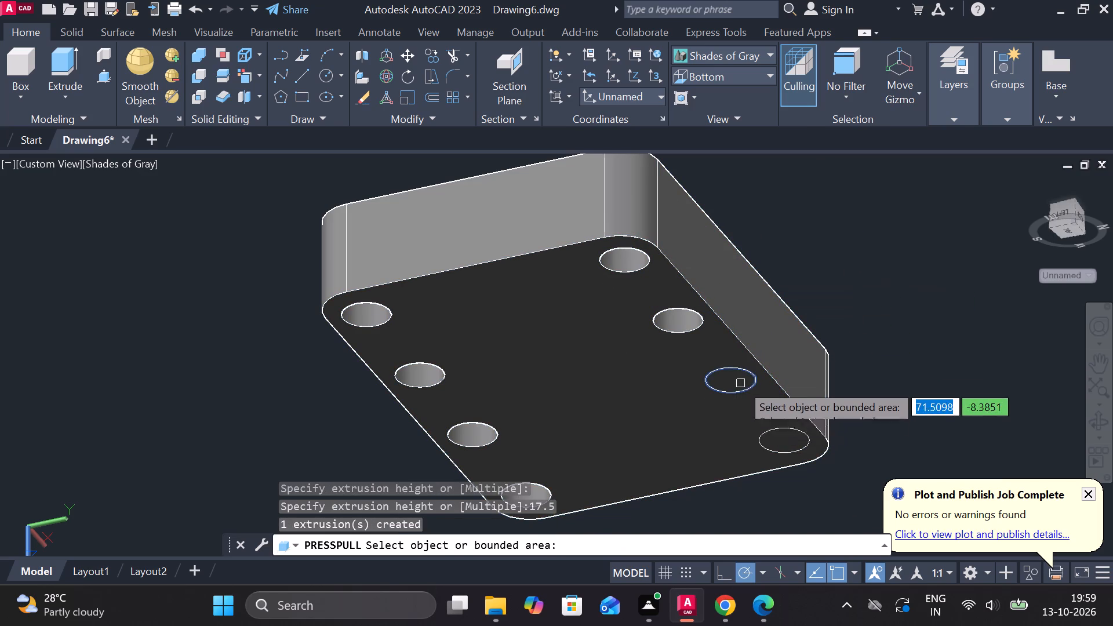
Presspull the remaining two 12.5-diameter circles of that underside row 17.5 into the block and leave the command.
{"action": "left_click", "coordinate": [741, 384]}
{"action": "type", "text": "17.5"}
{"action": "key", "text": "space"}
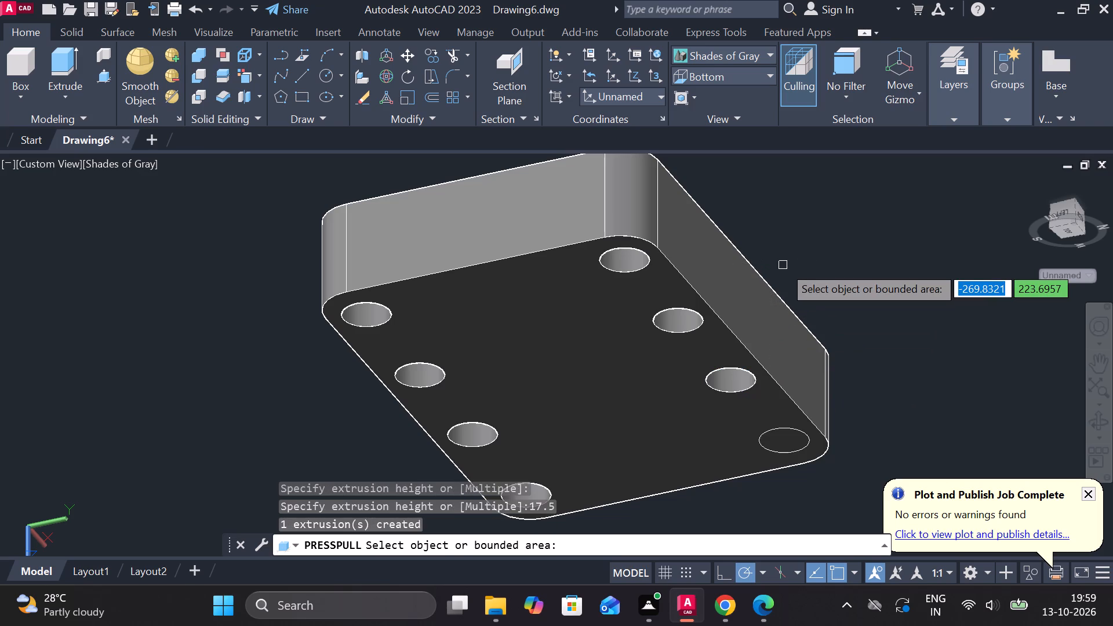
{"action": "left_click", "coordinate": [785, 441]}
{"action": "type", "text": "17.5"}
{"action": "key", "text": "space"}
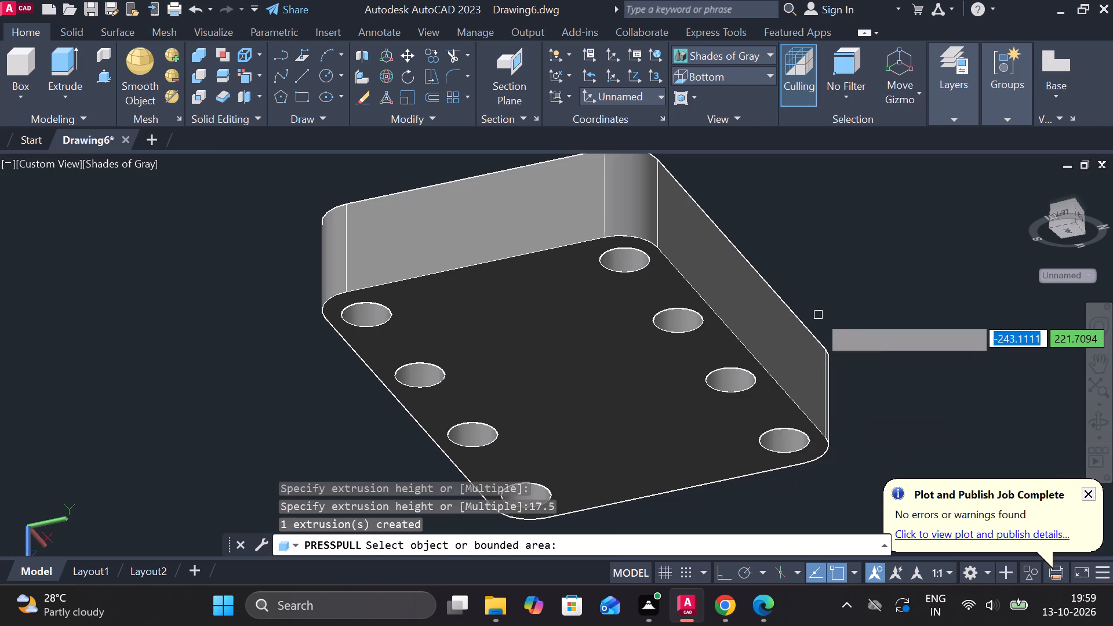
{"action": "key", "text": "Escape"}
Presspull a corner hole circle on the block's grooved face 7.5 into the block.
{"action": "scroll", "coordinate": [856, 293], "scroll_direction": "down", "scroll_amount": 1}
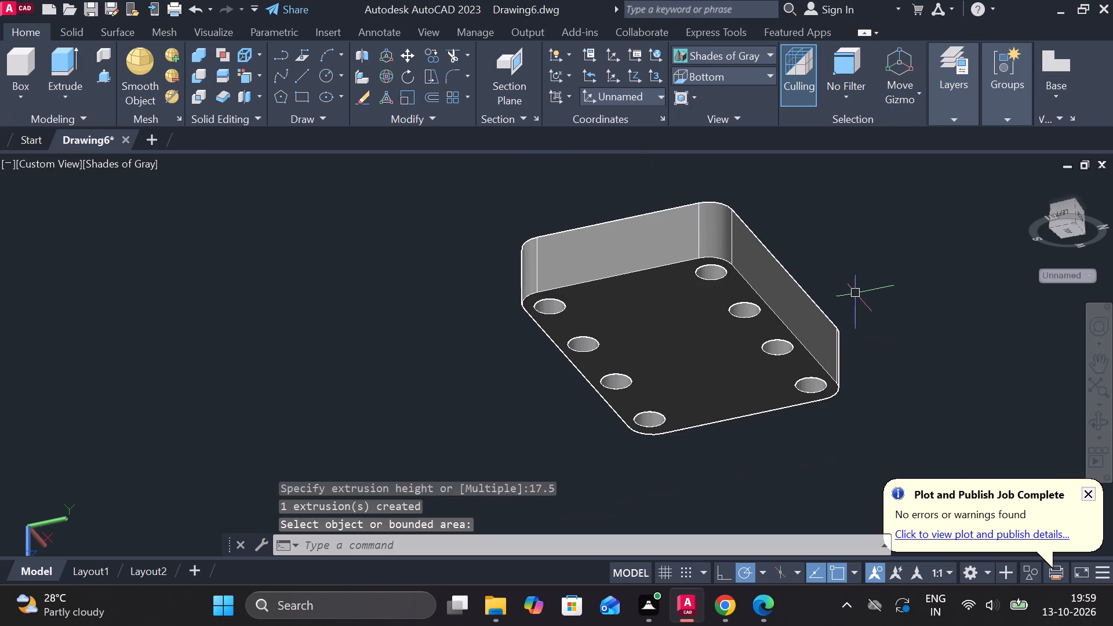
{"action": "middle_click_drag", "start_coordinate": [856, 293], "coordinate": [751, 409], "text": "shift"}
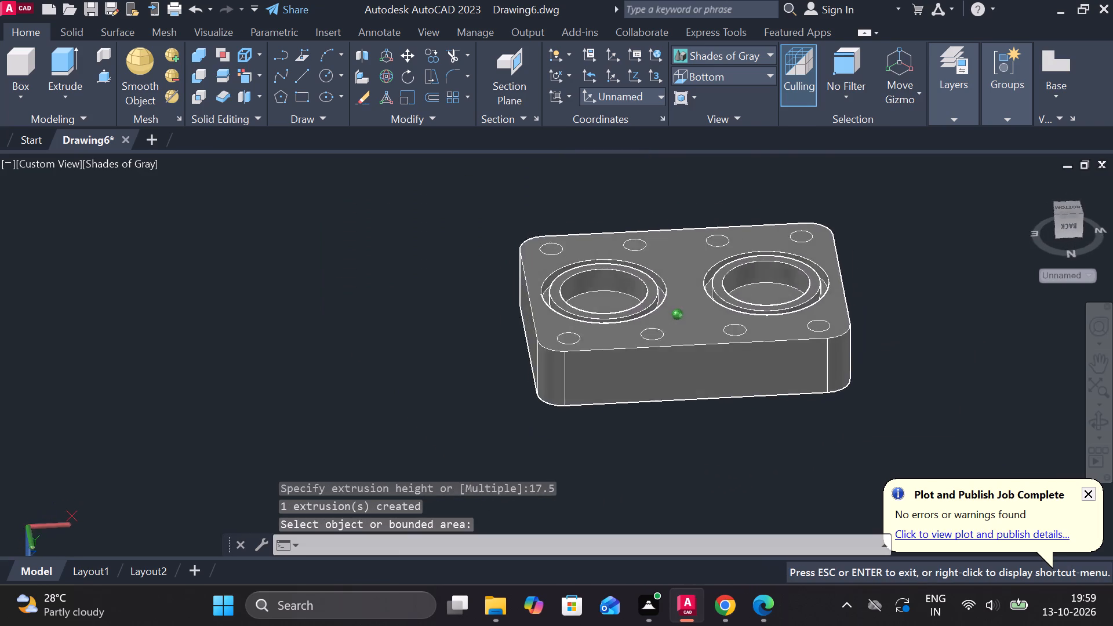
{"action": "middle_click_drag", "start_coordinate": [751, 409], "coordinate": [966, 413], "text": "shift"}
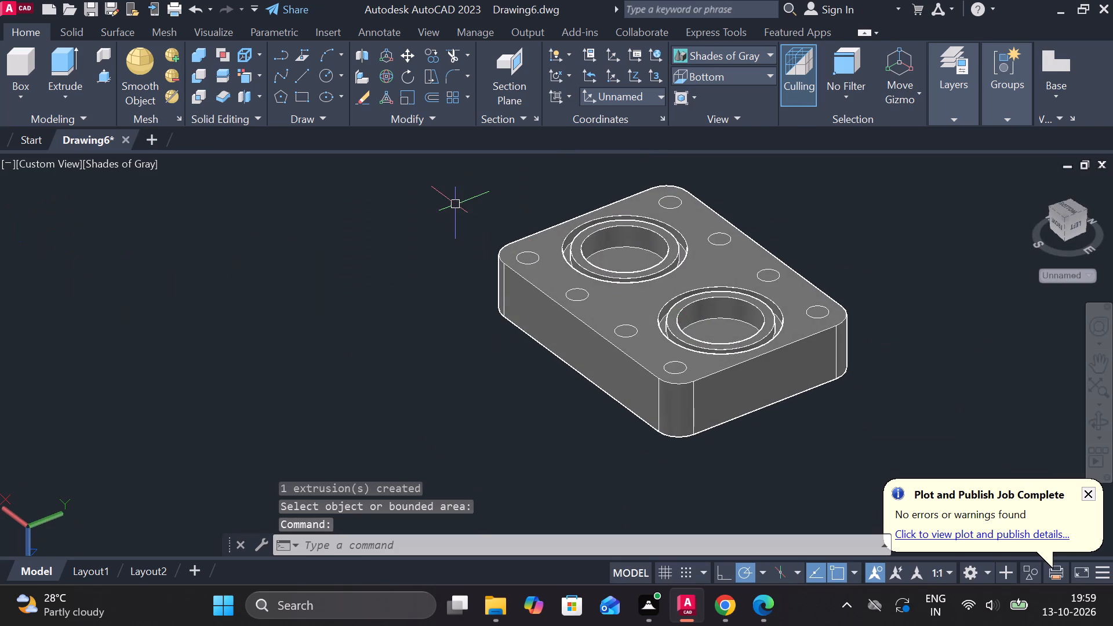
{"action": "middle_click_drag", "start_coordinate": [453, 219], "coordinate": [549, 227]}
{"action": "scroll", "coordinate": [569, 246], "scroll_direction": "up", "scroll_amount": 2}
{"action": "middle_click_drag", "start_coordinate": [574, 246], "coordinate": [676, 248], "text": "shift"}
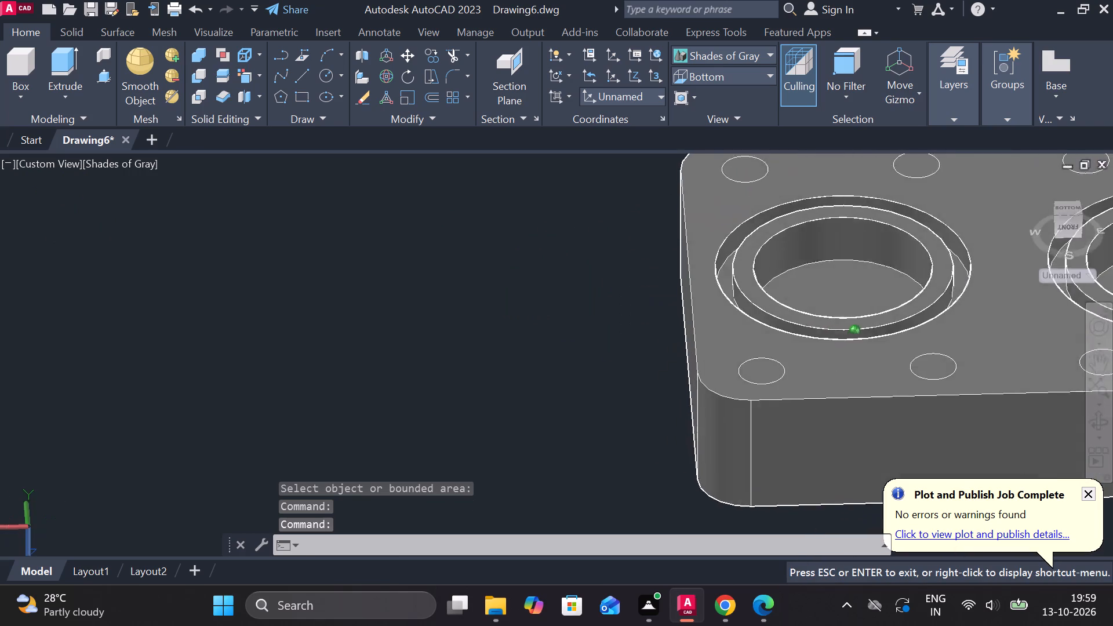
{"action": "middle_click_drag", "start_coordinate": [676, 248], "coordinate": [539, 284], "text": "shift"}
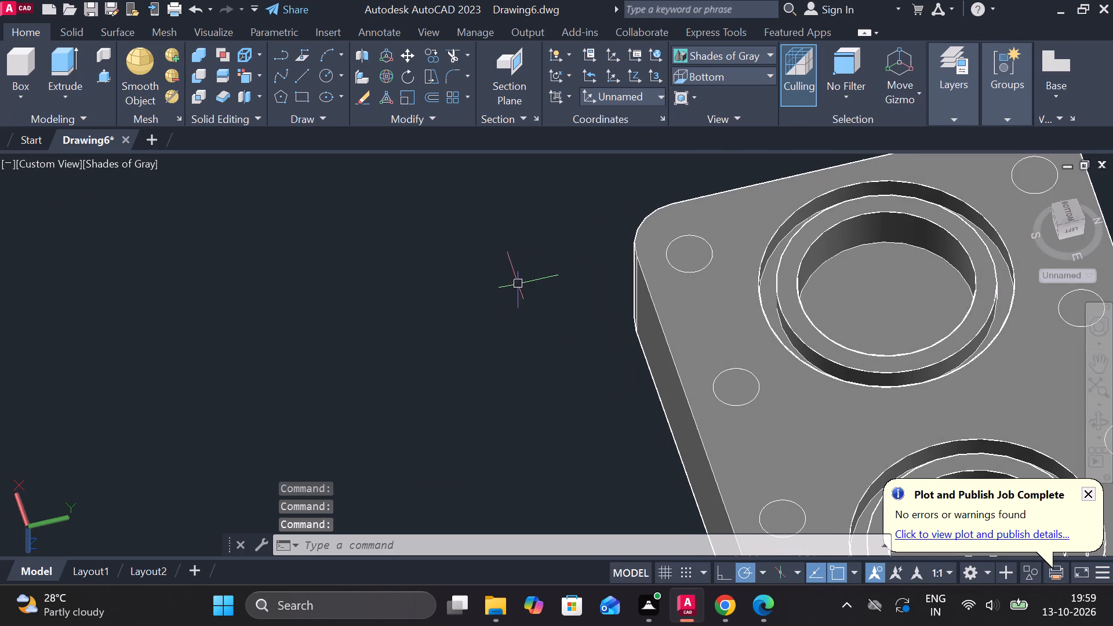
{"action": "left_click", "coordinate": [103, 68]}
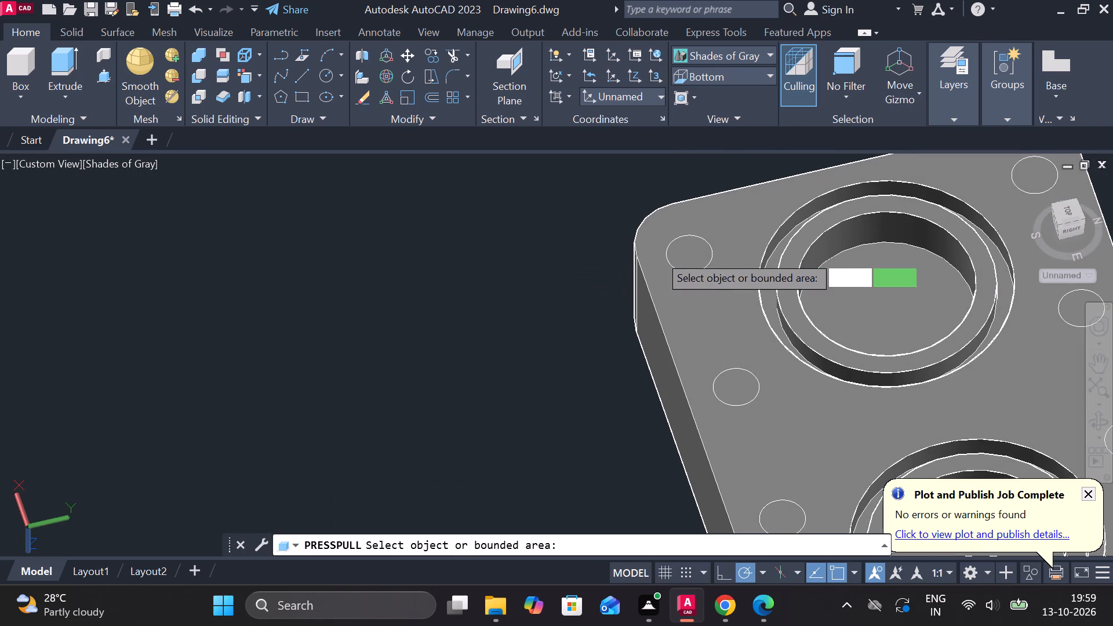
{"action": "left_click", "coordinate": [693, 252]}
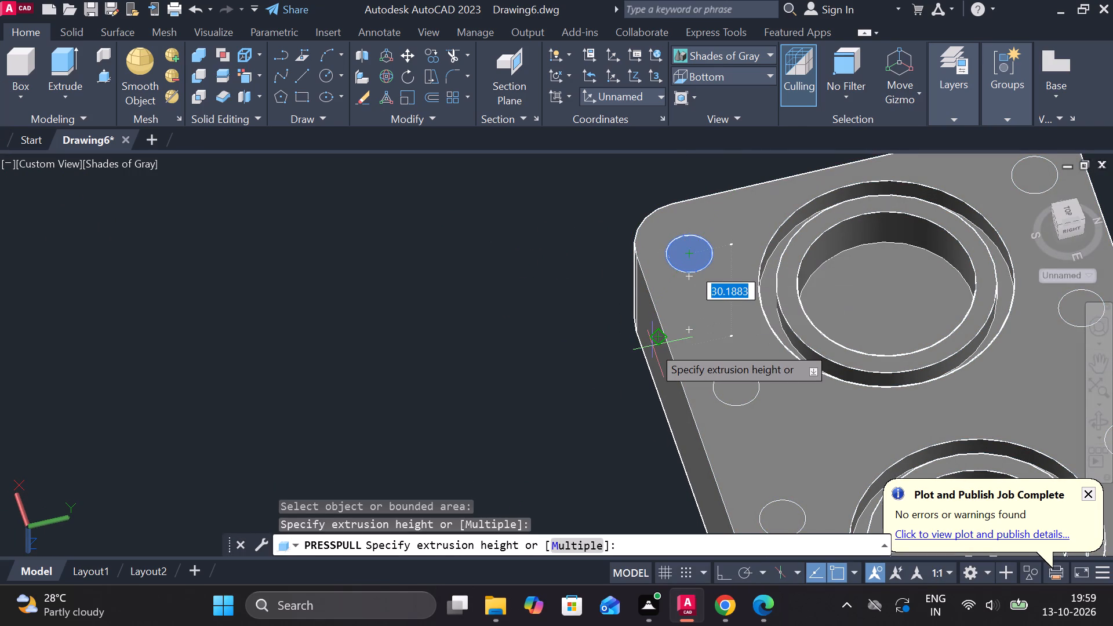
{"action": "type", "text": "7.5"}
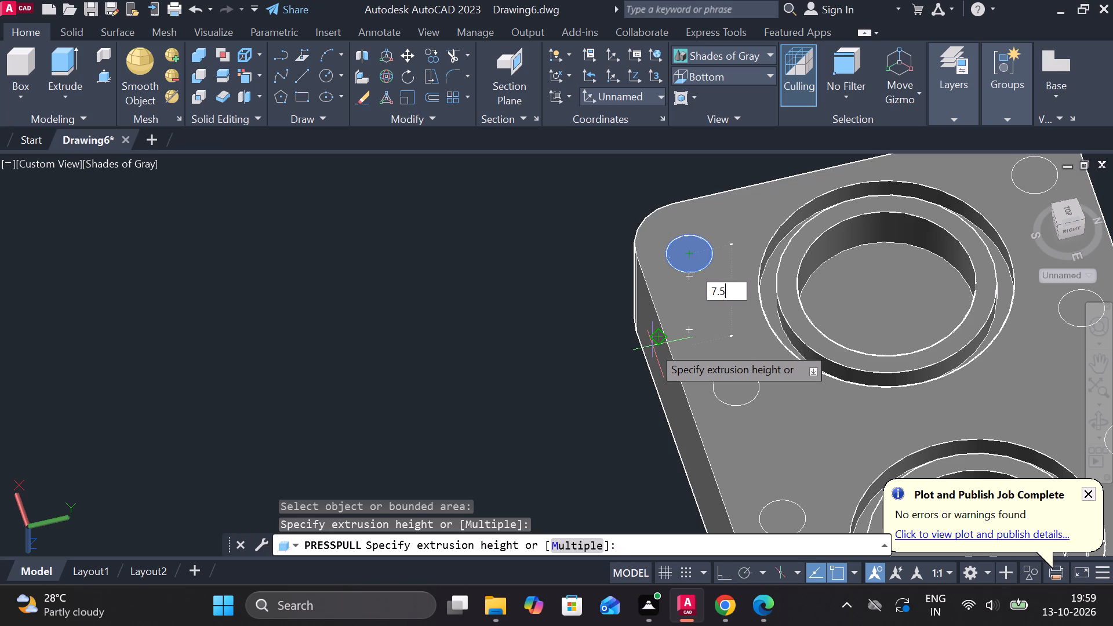
{"action": "key", "text": "space"}
{"action": "key", "text": "Escape"}
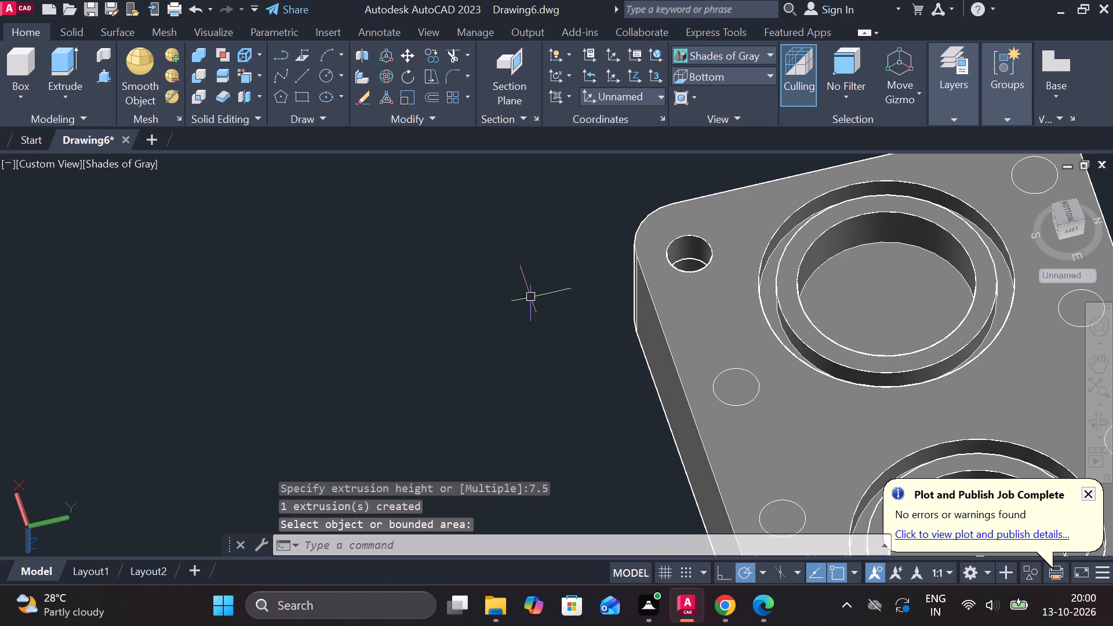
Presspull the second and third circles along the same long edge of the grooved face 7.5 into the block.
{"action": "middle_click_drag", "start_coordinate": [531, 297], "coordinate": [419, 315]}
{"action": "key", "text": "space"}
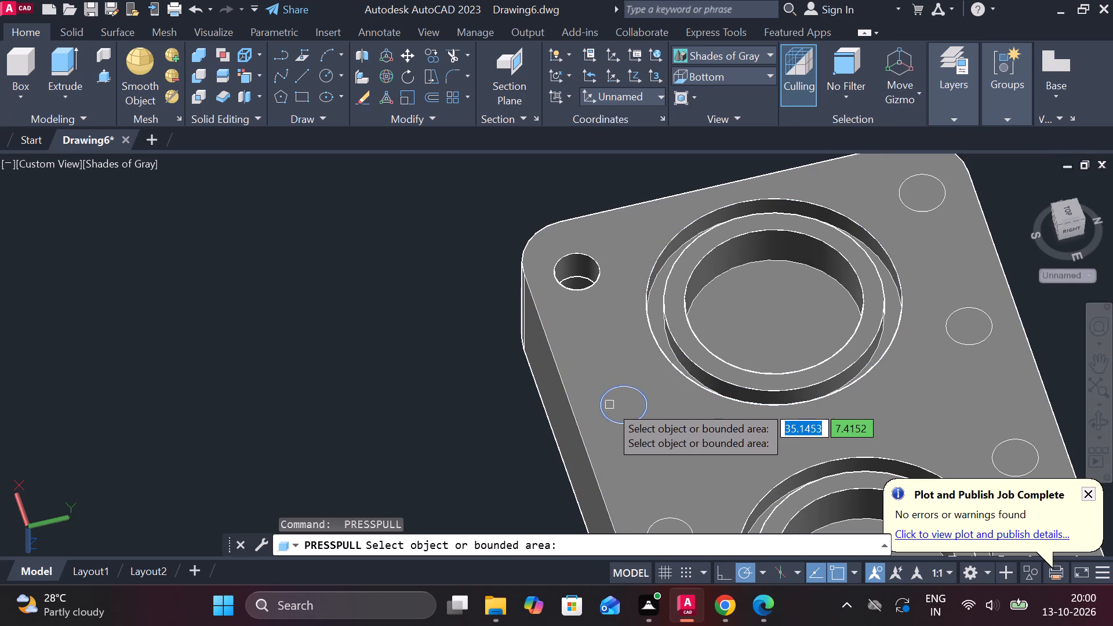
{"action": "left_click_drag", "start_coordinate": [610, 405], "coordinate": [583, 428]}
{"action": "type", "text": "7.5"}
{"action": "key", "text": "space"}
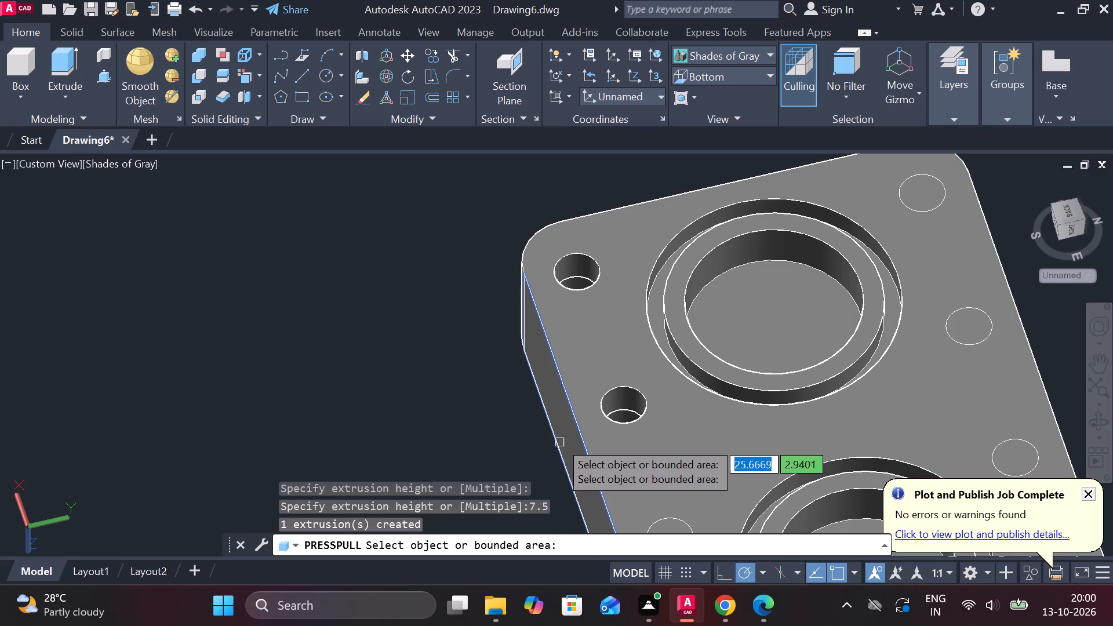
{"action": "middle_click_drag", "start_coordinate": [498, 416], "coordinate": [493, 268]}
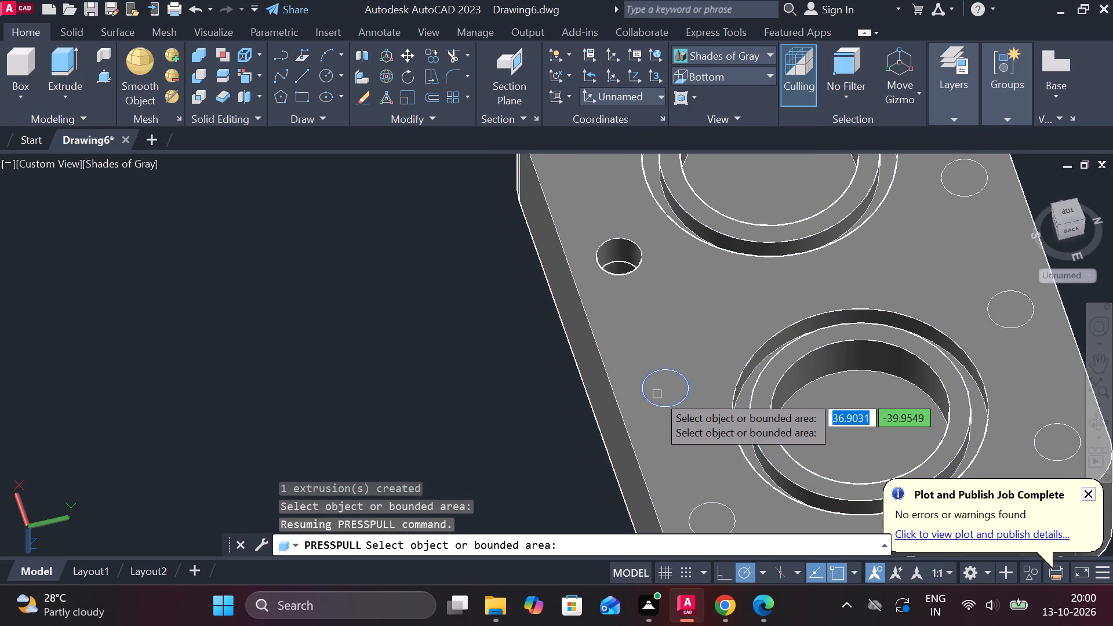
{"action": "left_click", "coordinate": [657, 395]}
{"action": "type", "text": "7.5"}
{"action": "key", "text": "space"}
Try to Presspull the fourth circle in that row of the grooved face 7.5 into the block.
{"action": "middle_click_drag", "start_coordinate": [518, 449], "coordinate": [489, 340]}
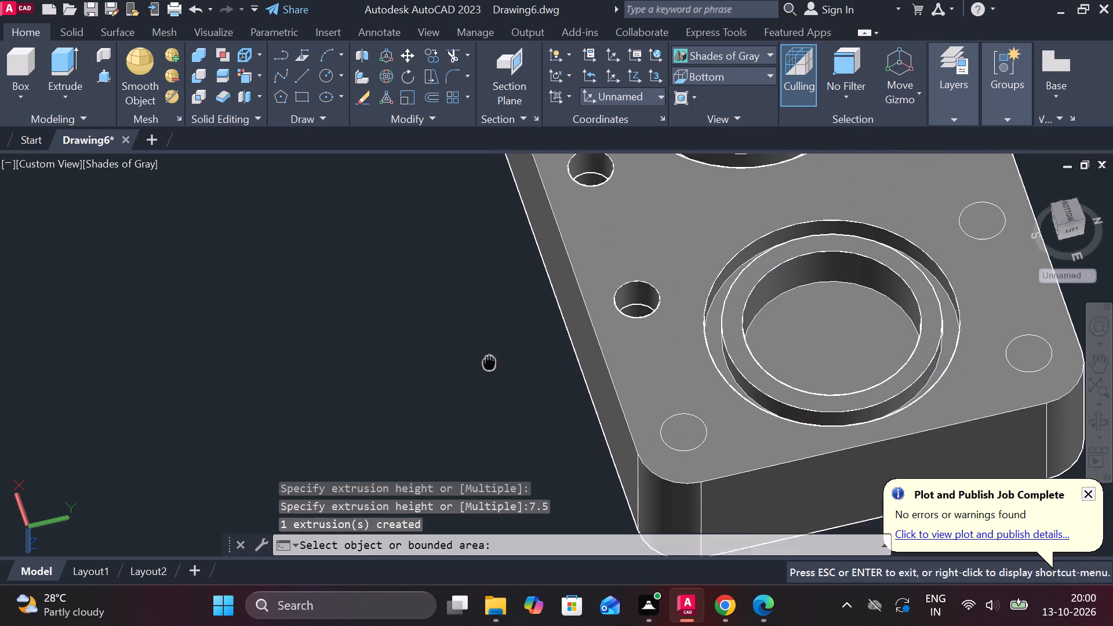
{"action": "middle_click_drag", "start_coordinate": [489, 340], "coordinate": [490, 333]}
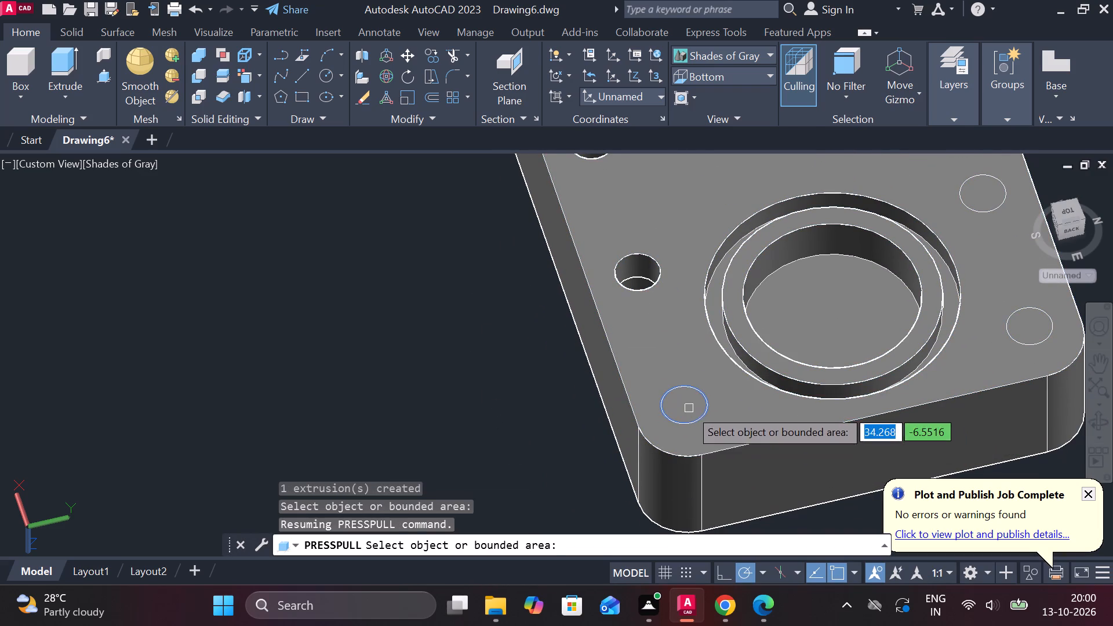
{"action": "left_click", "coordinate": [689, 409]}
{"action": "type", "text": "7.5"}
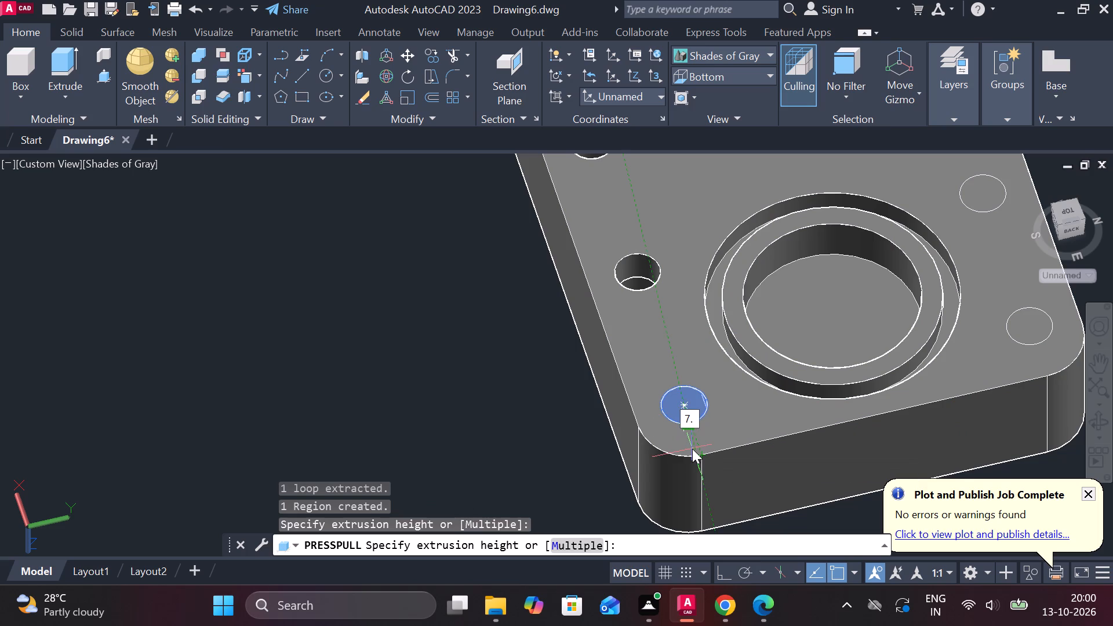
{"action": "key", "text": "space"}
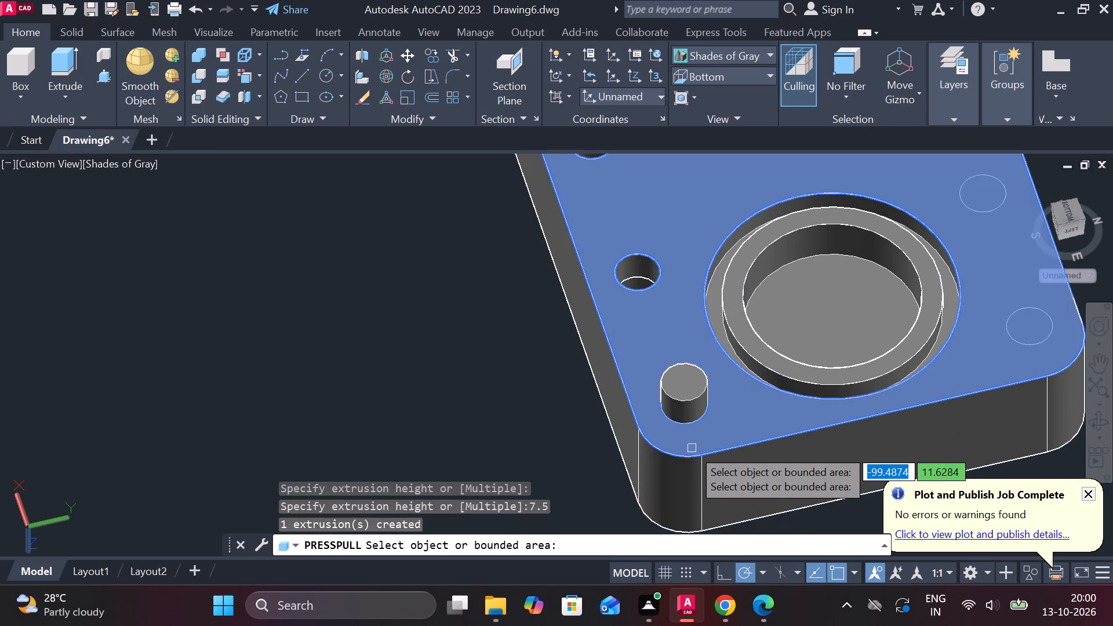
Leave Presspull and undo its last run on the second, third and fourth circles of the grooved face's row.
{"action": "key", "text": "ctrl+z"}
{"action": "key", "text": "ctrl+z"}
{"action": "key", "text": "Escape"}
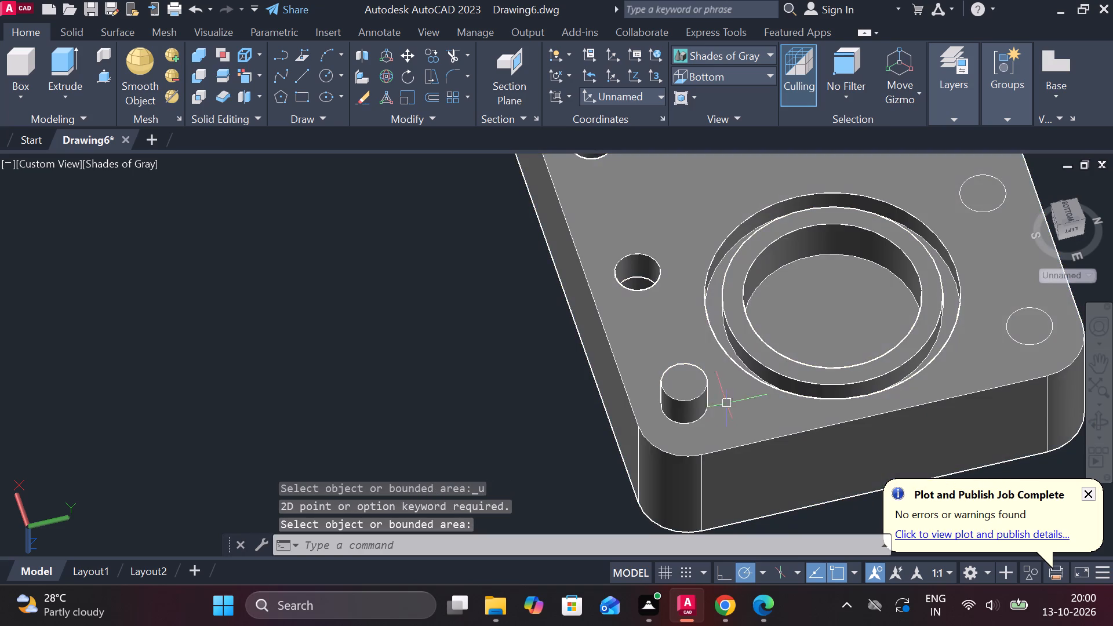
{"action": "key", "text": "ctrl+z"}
Presspull the second and third circles in the grooved face's long-edge row 7.5 into the block and leave the command.
{"action": "scroll", "coordinate": [653, 407], "scroll_direction": "down", "scroll_amount": 1}
{"action": "middle_click_drag", "start_coordinate": [577, 456], "coordinate": [565, 385]}
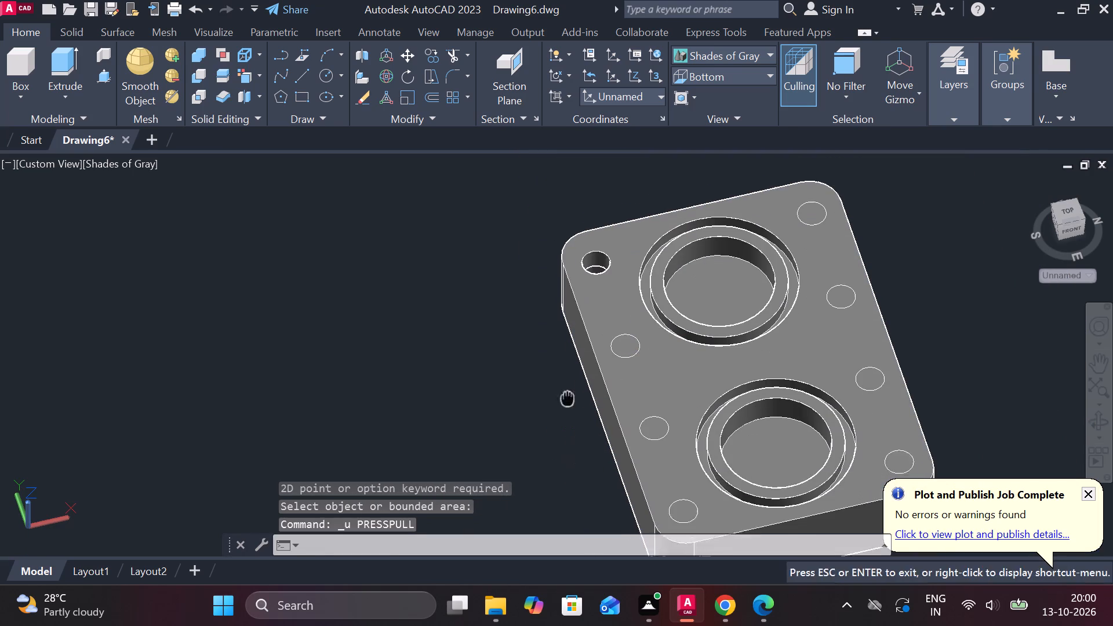
{"action": "middle_click_drag", "start_coordinate": [565, 385], "coordinate": [565, 355]}
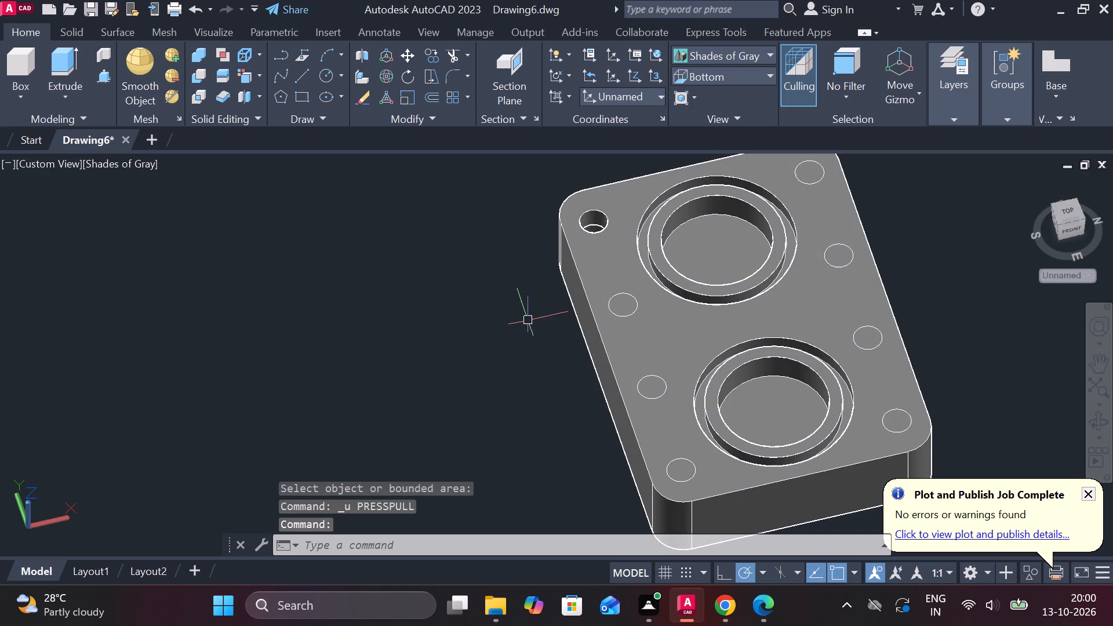
{"action": "left_click", "coordinate": [101, 79]}
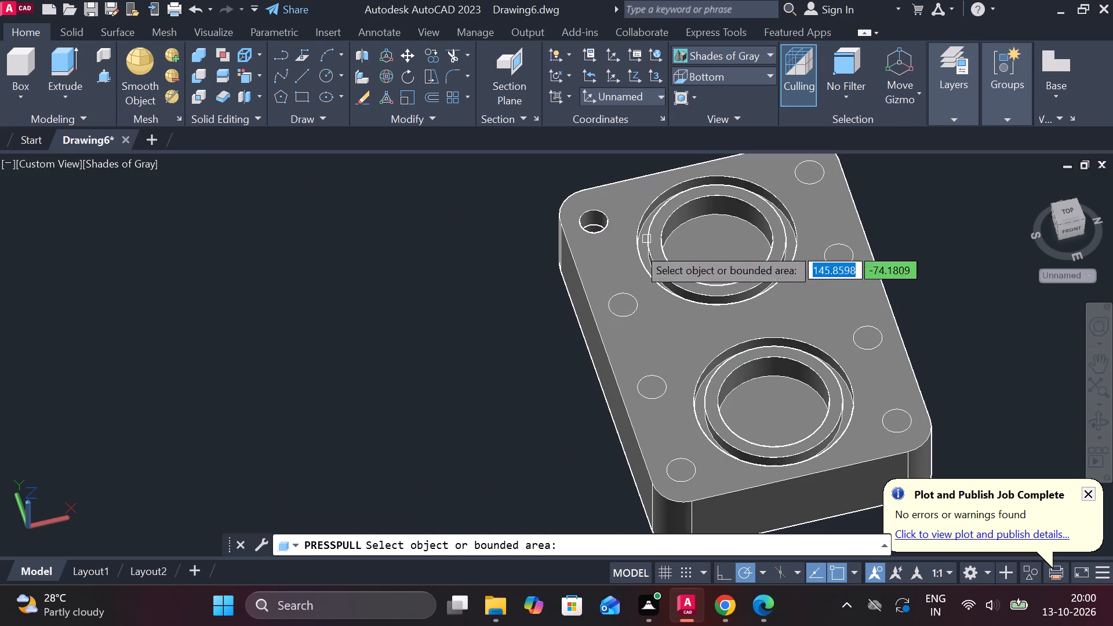
{"action": "left_click", "coordinate": [617, 304]}
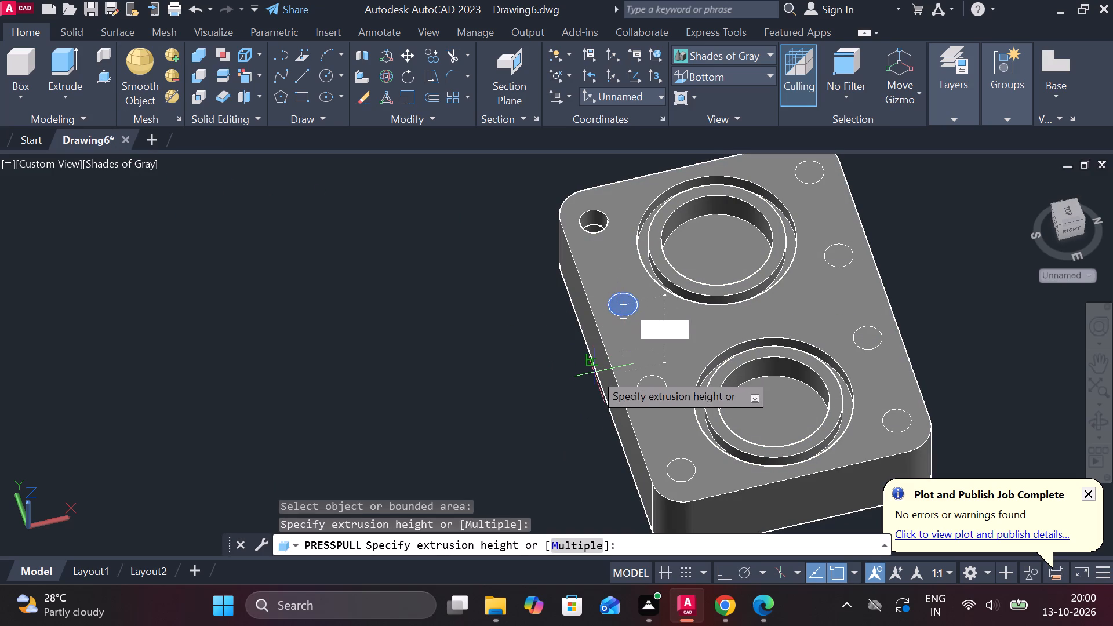
{"action": "type", "text": "7.5"}
{"action": "key", "text": "space"}
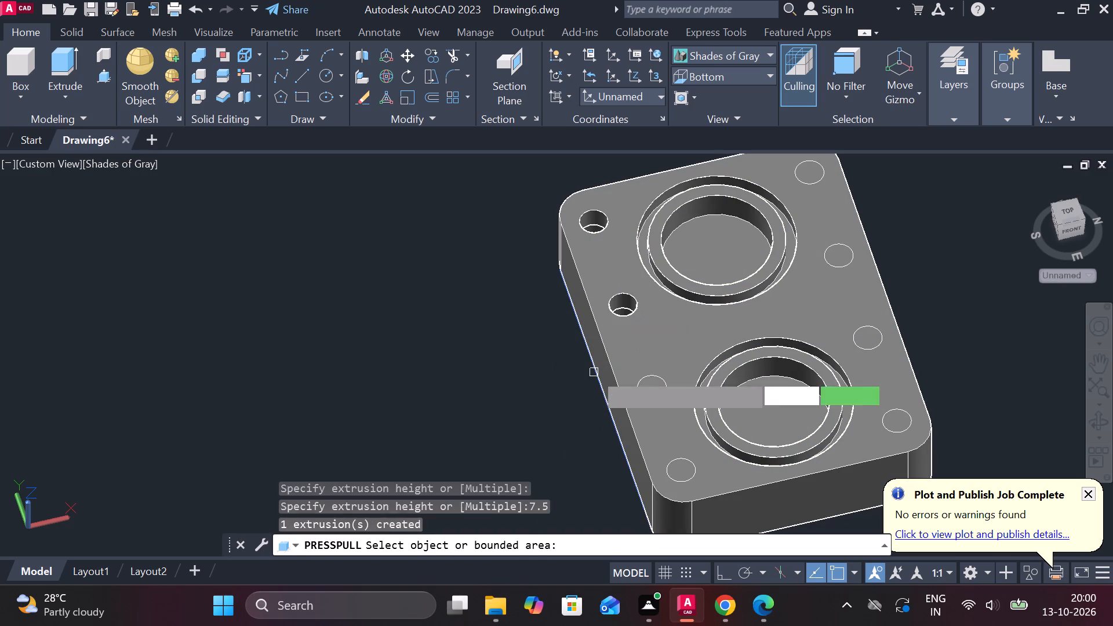
{"action": "left_click", "coordinate": [651, 380]}
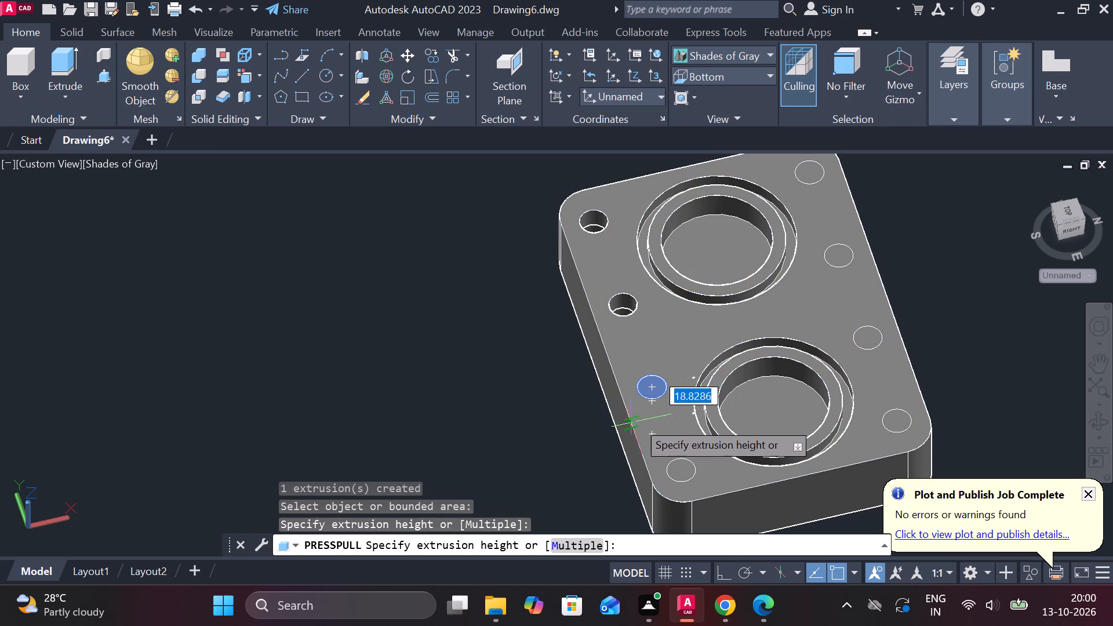
{"action": "type", "text": "7.5"}
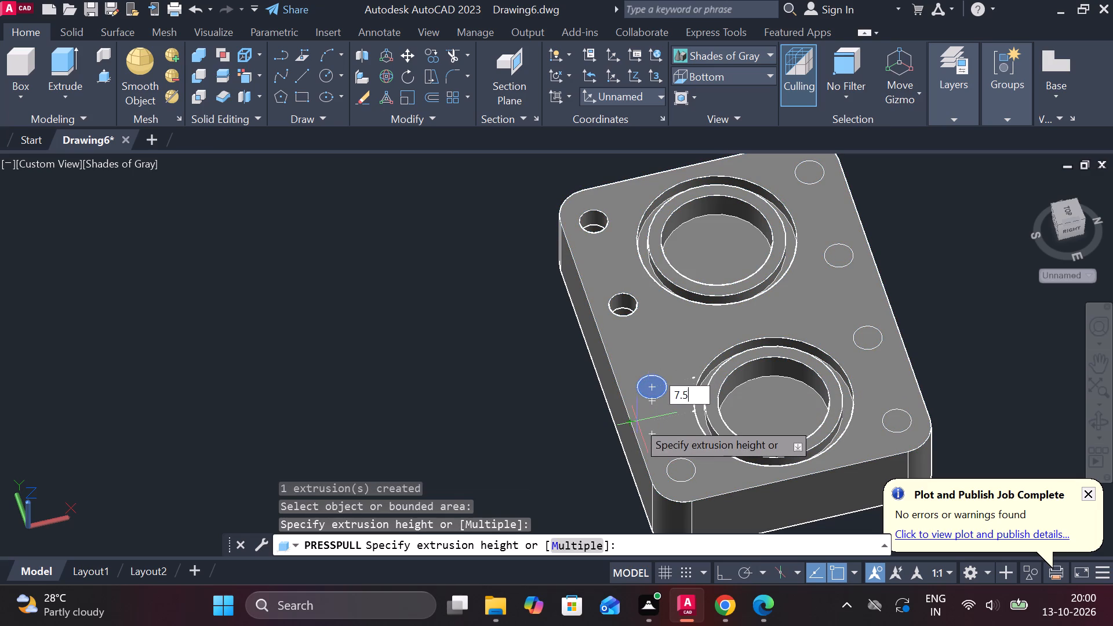
{"action": "key", "text": "space"}
{"action": "key", "text": "Escape"}
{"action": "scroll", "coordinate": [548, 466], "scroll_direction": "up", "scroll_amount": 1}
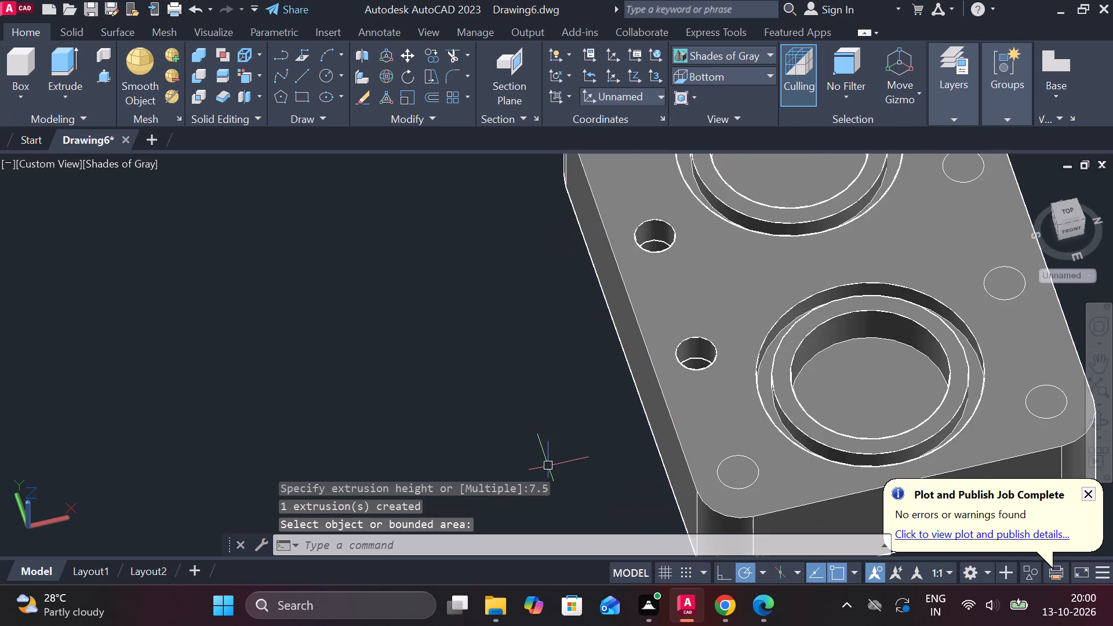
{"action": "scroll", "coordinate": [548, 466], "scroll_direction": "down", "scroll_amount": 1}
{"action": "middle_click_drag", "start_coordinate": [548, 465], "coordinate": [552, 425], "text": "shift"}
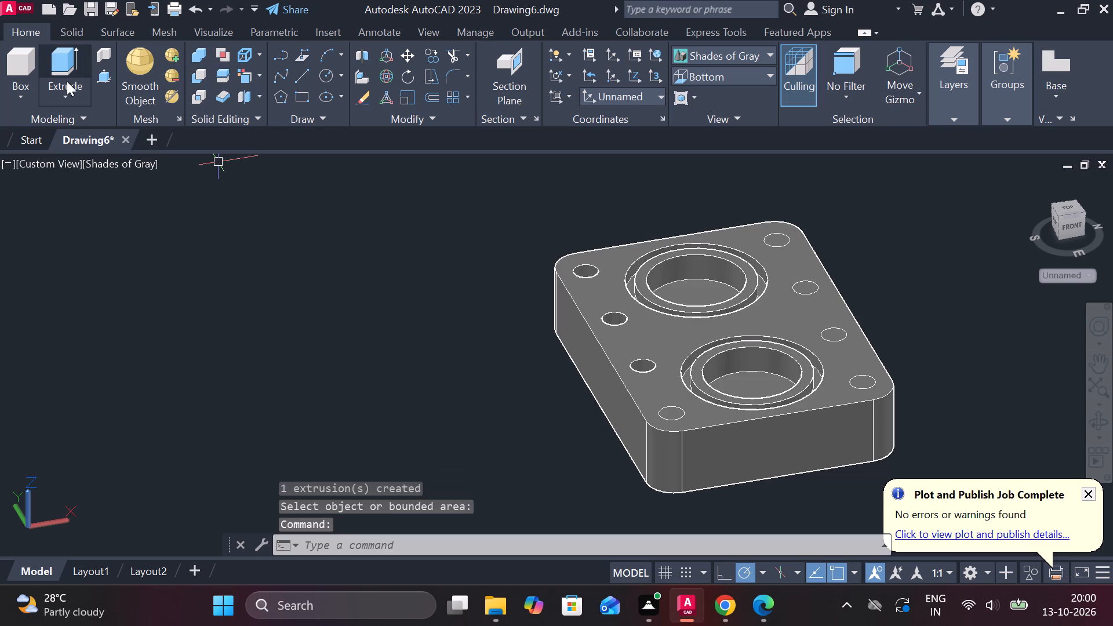
Presspull the fourth circle in the grooved face's long-edge row 7.5 into the block and leave the command.
{"action": "left_click", "coordinate": [97, 77]}
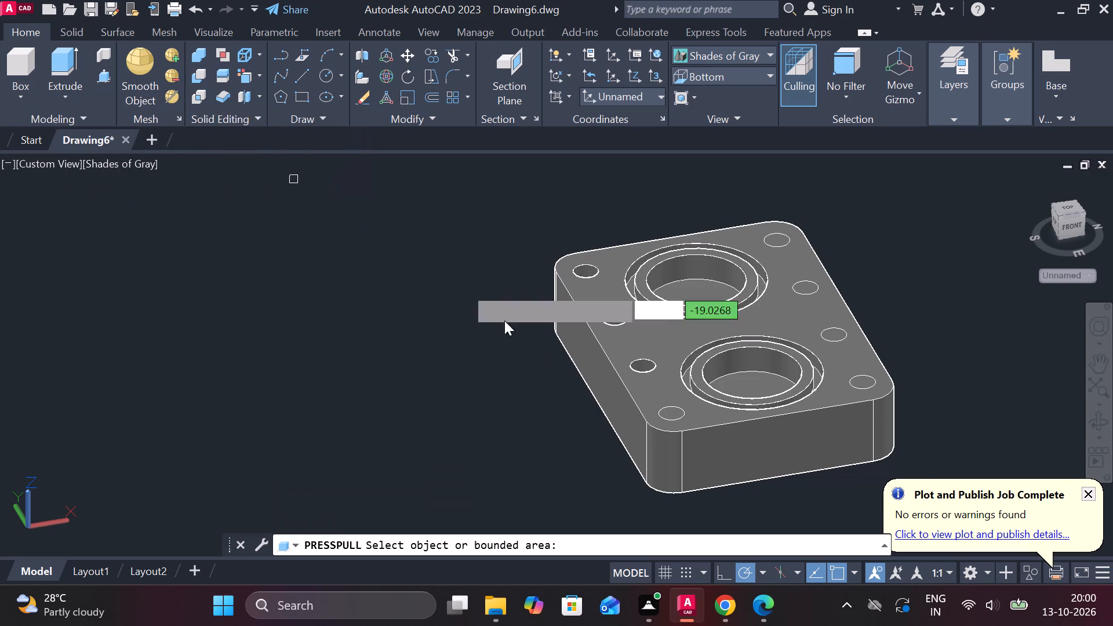
{"action": "scroll", "coordinate": [704, 434], "scroll_direction": "up", "scroll_amount": 1}
{"action": "left_click", "coordinate": [660, 404]}
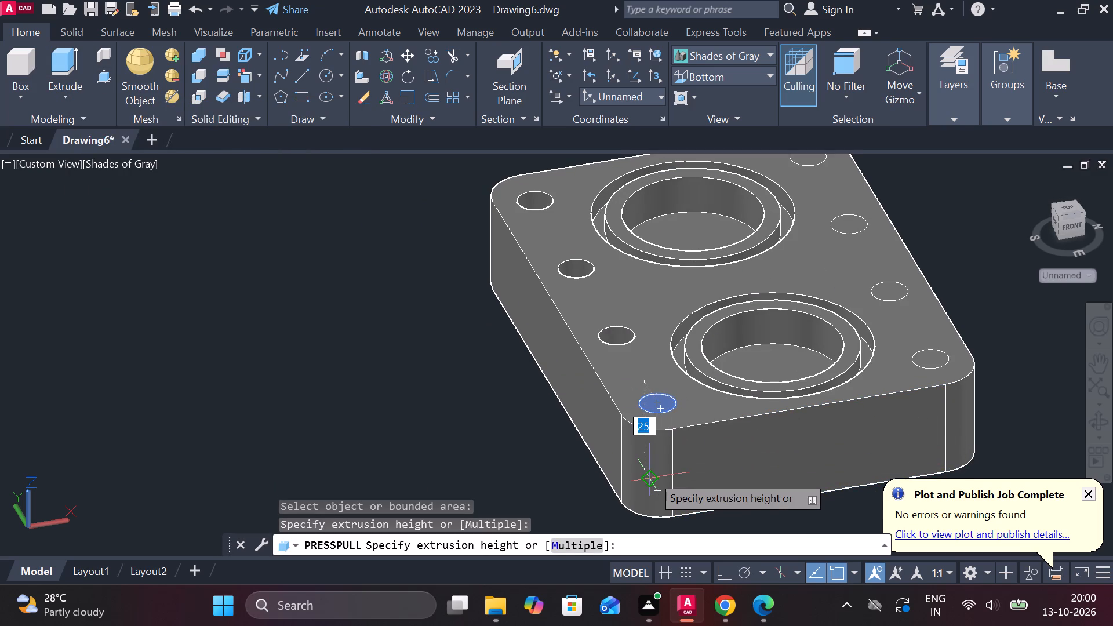
{"action": "type", "text": "7."}
{"action": "type", "text": "5"}
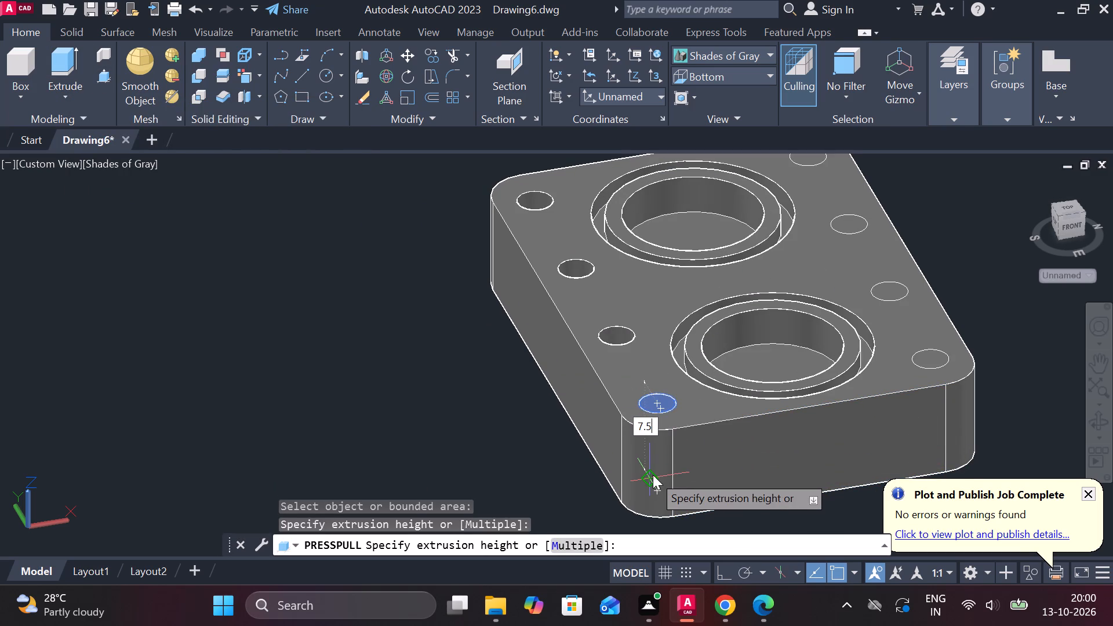
{"action": "key", "text": "space"}
{"action": "middle_click_drag", "start_coordinate": [995, 391], "coordinate": [993, 391], "text": "shift"}
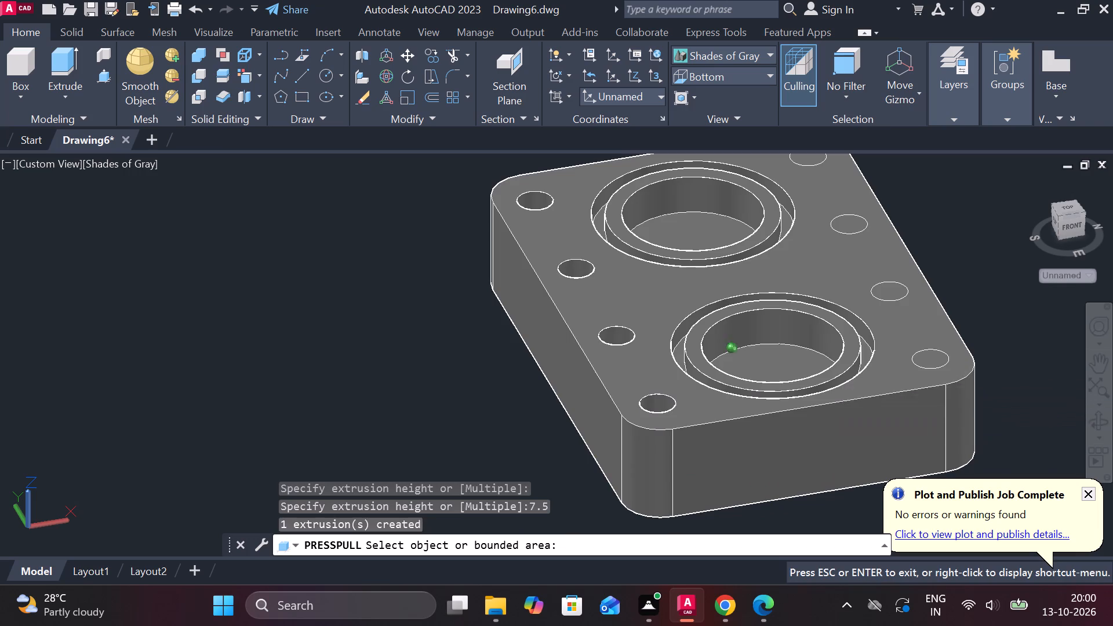
{"action": "middle_click_drag", "start_coordinate": [993, 391], "coordinate": [674, 410], "text": "shift"}
{"action": "scroll", "coordinate": [635, 465], "scroll_direction": "up", "scroll_amount": 1}
{"action": "middle_click_drag", "start_coordinate": [590, 464], "coordinate": [603, 407]}
{"action": "key", "text": "Escape"}
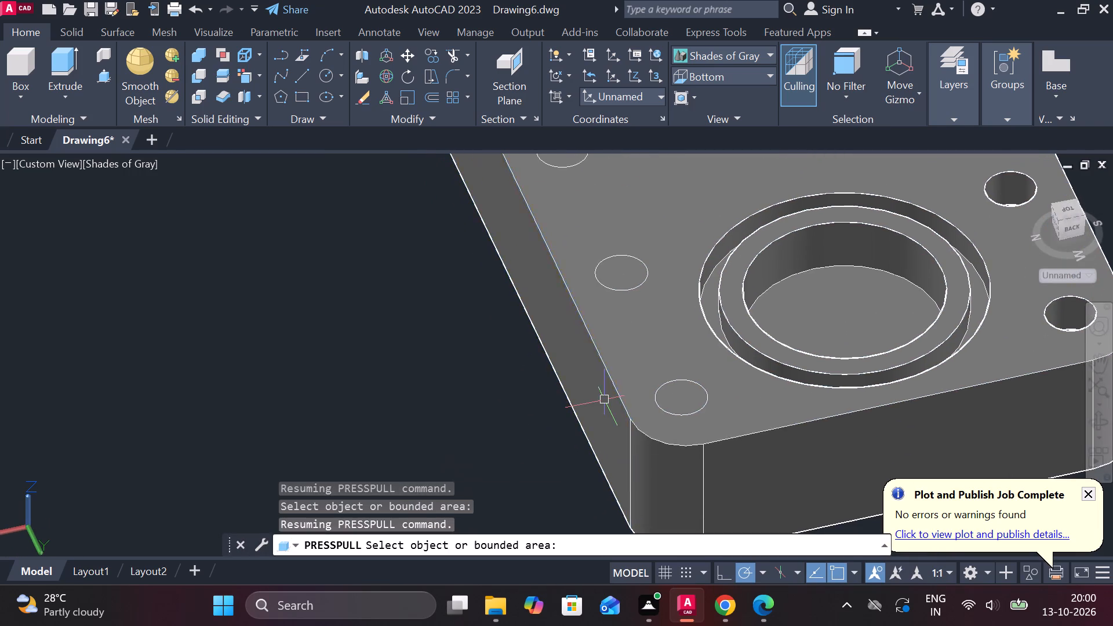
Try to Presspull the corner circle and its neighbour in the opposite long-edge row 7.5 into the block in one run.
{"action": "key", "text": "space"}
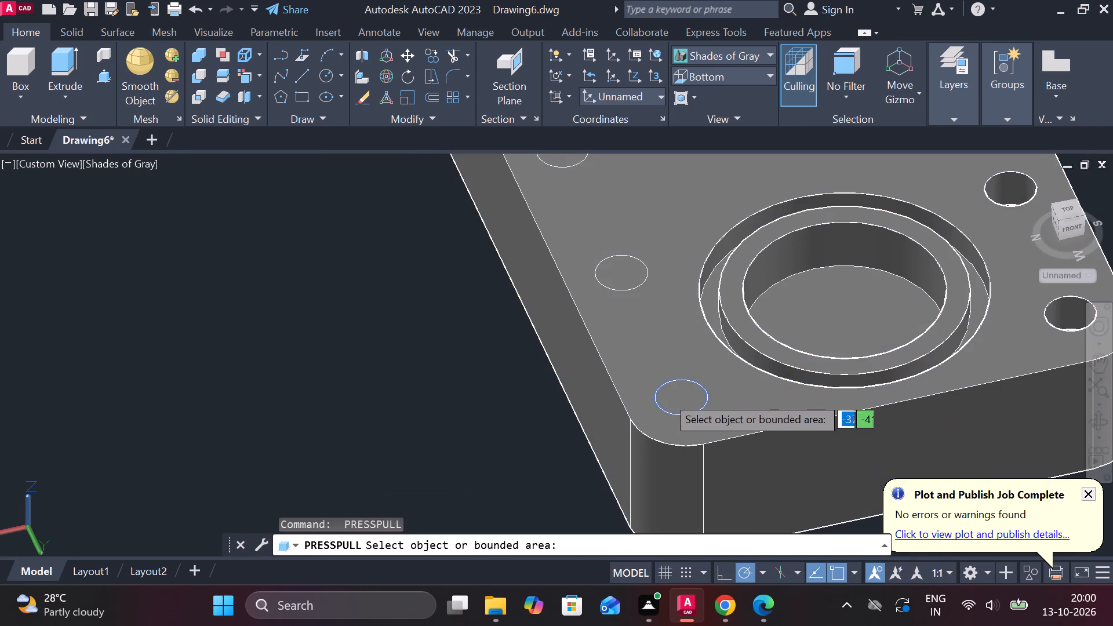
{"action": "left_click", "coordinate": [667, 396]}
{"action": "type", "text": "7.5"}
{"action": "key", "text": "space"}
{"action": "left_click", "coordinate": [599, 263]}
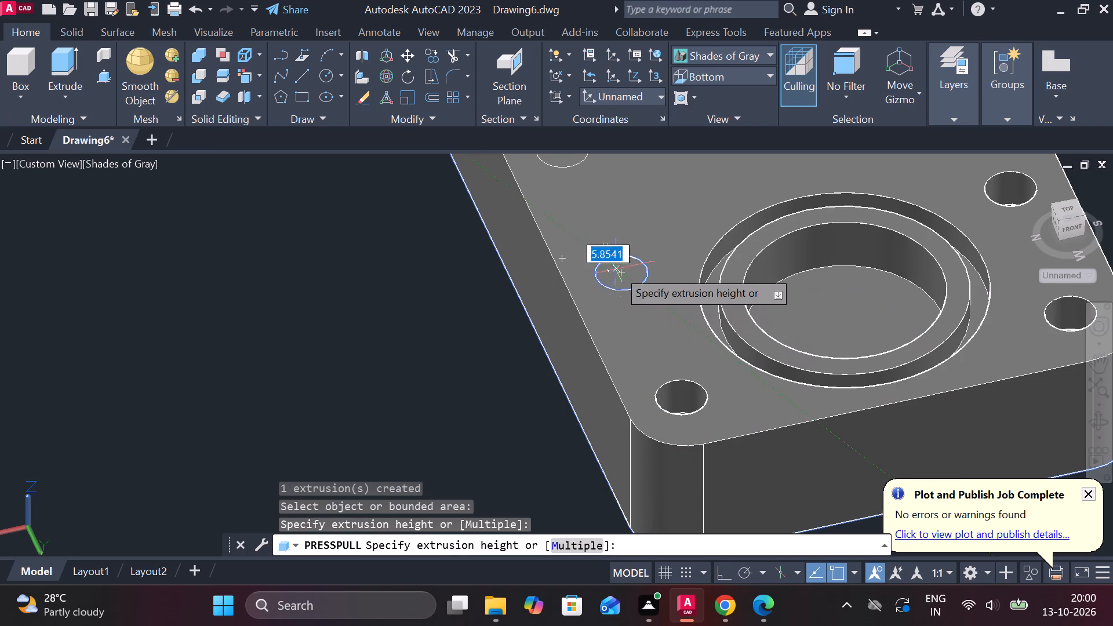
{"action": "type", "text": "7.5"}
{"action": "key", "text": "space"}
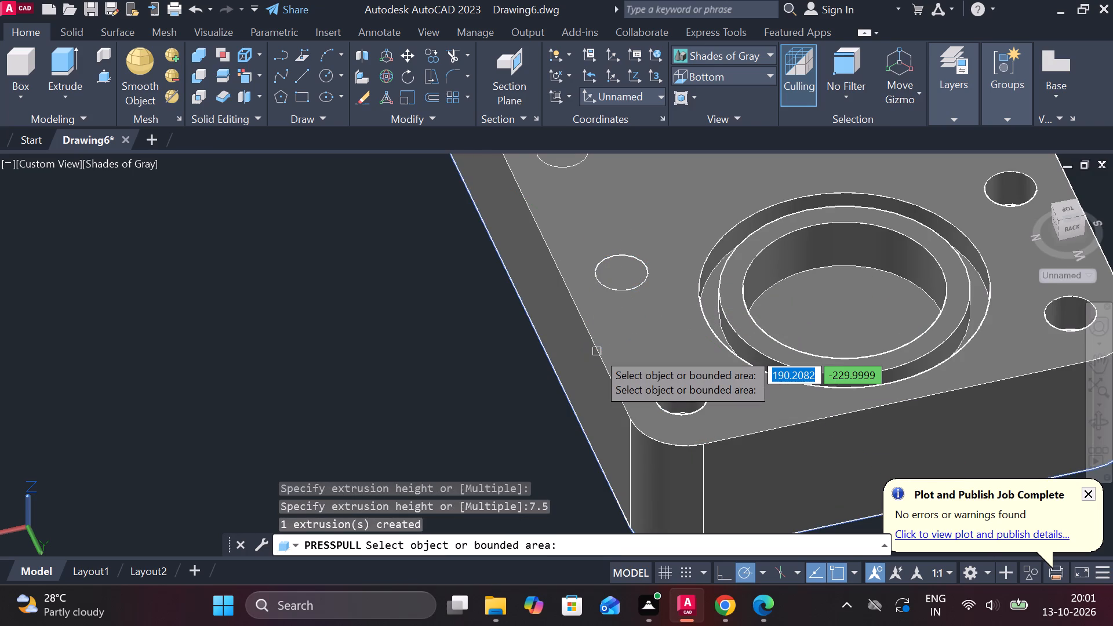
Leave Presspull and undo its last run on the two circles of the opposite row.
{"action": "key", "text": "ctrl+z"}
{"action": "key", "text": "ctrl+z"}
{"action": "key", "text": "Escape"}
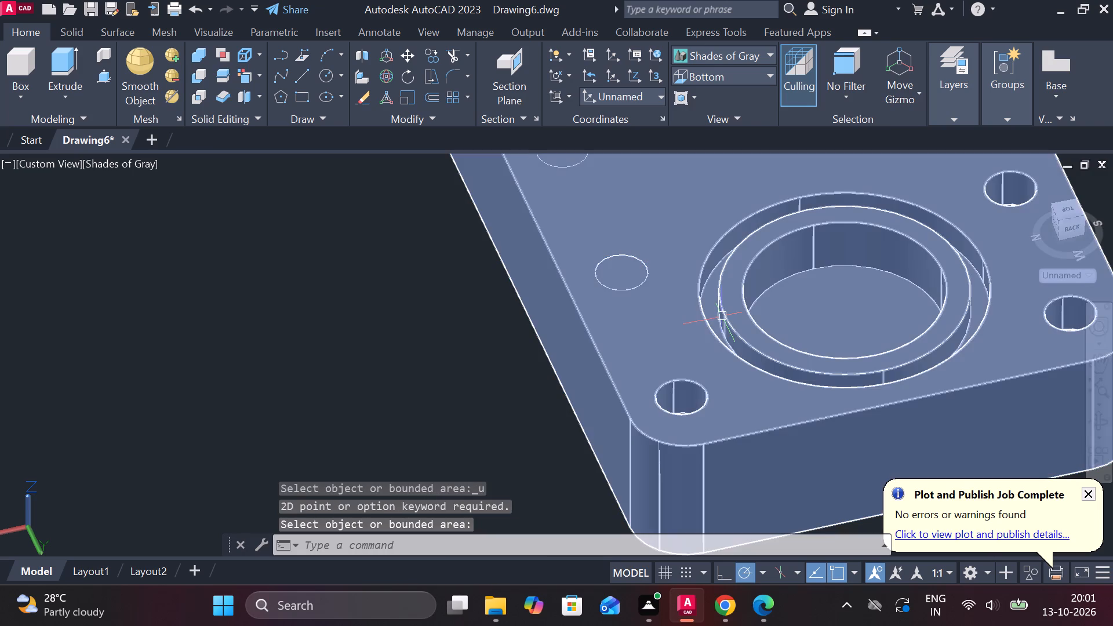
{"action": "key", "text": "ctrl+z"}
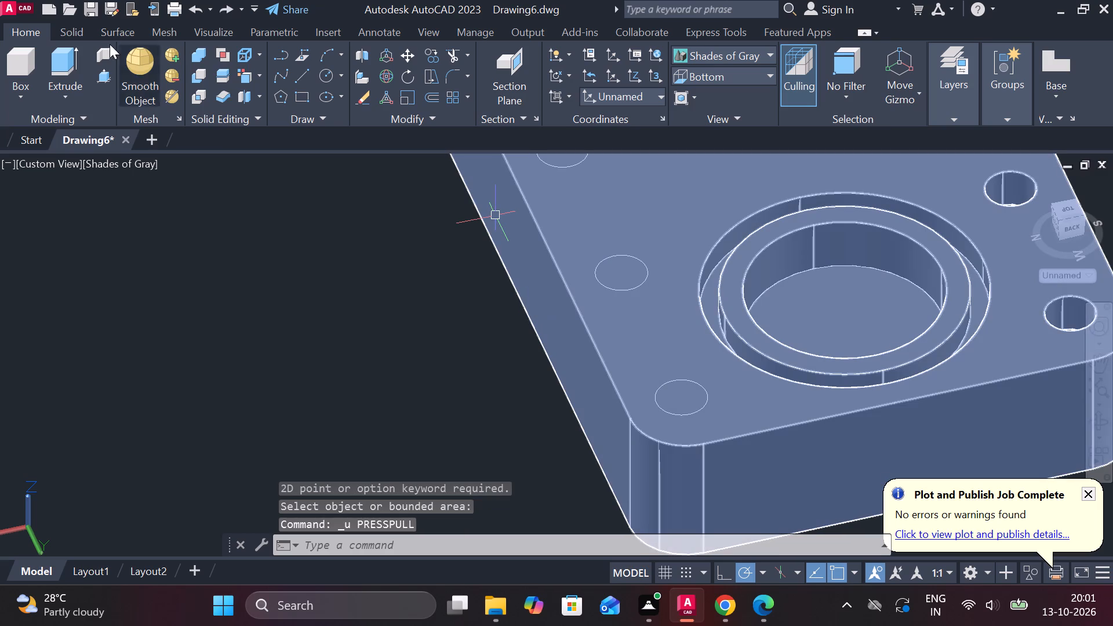
Presspull the corner circle and its neighbour in the opposite row 7.5 into the block, using a separate Presspull run for each.
{"action": "left_click", "coordinate": [106, 68]}
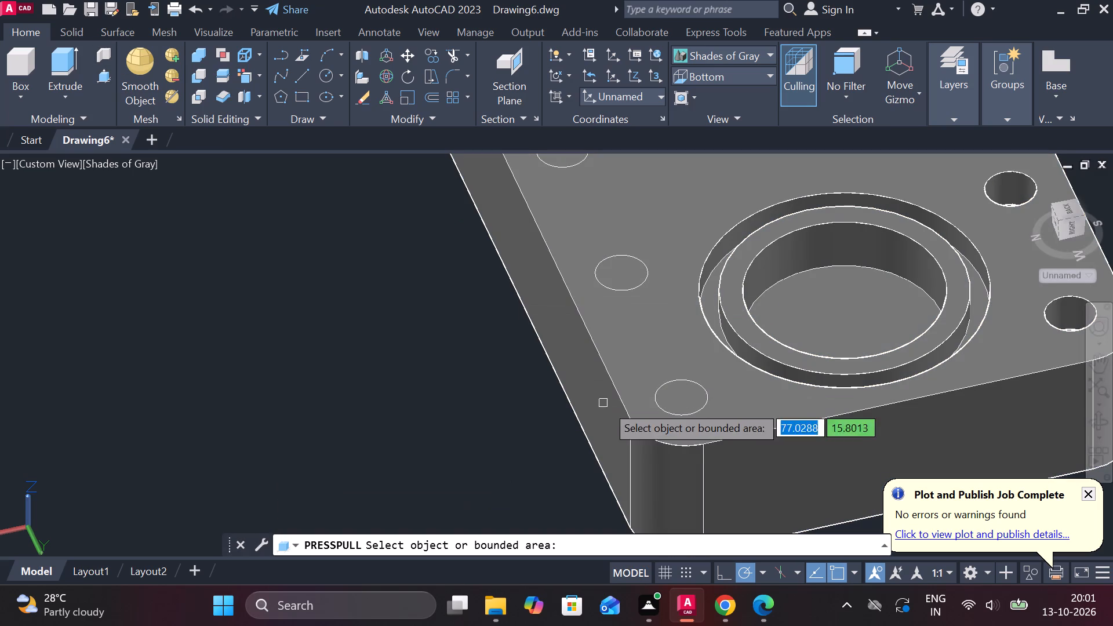
{"action": "left_click", "coordinate": [677, 405]}
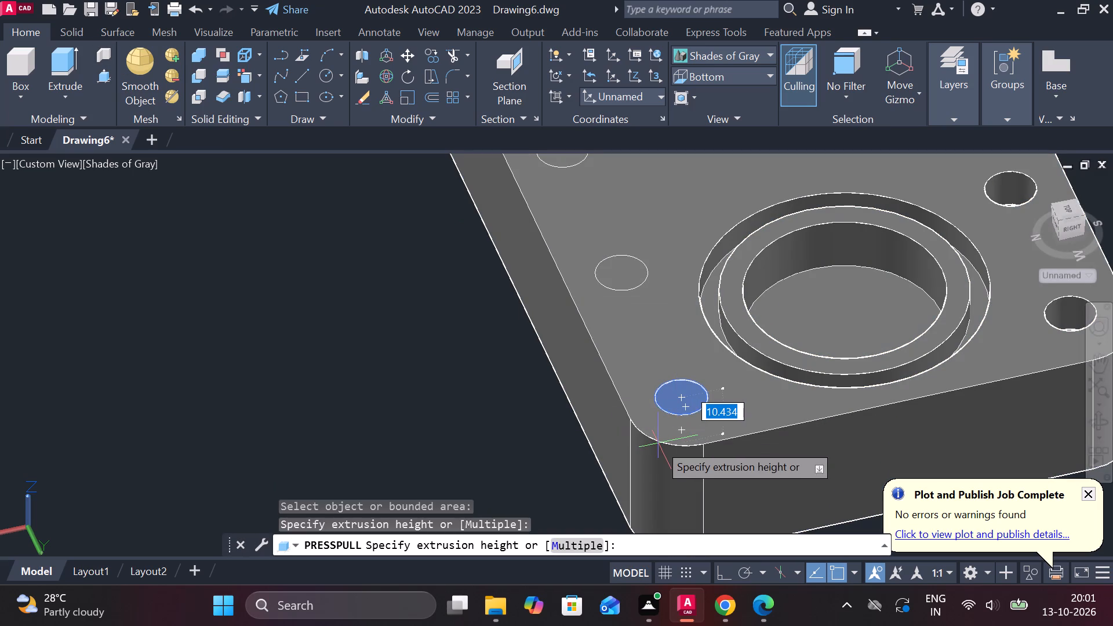
{"action": "type", "text": "7.5"}
{"action": "key", "text": "space"}
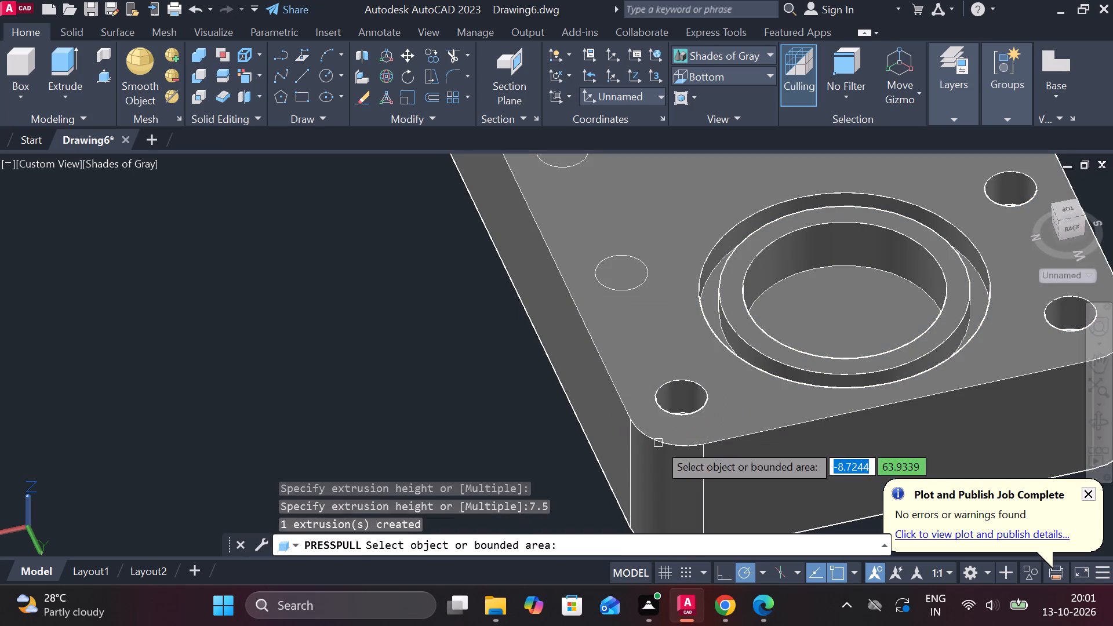
{"action": "key", "text": "Escape"}
{"action": "key", "text": "Escape"}
{"action": "key", "text": "space"}
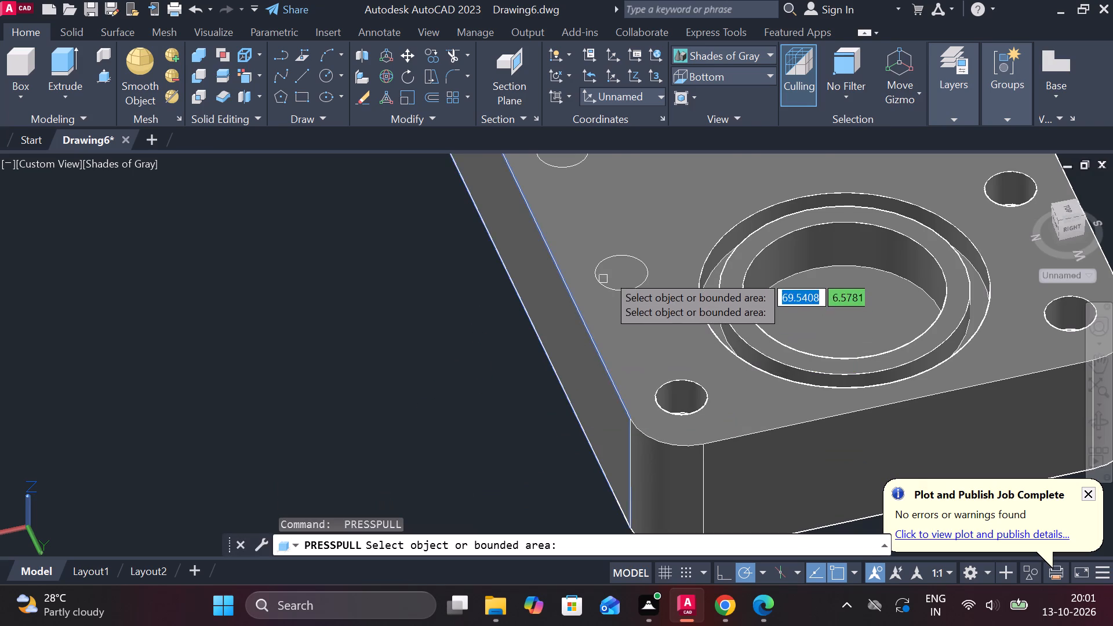
{"action": "scroll", "coordinate": [601, 272], "scroll_direction": "down", "scroll_amount": 1}
{"action": "left_click", "coordinate": [605, 272]}
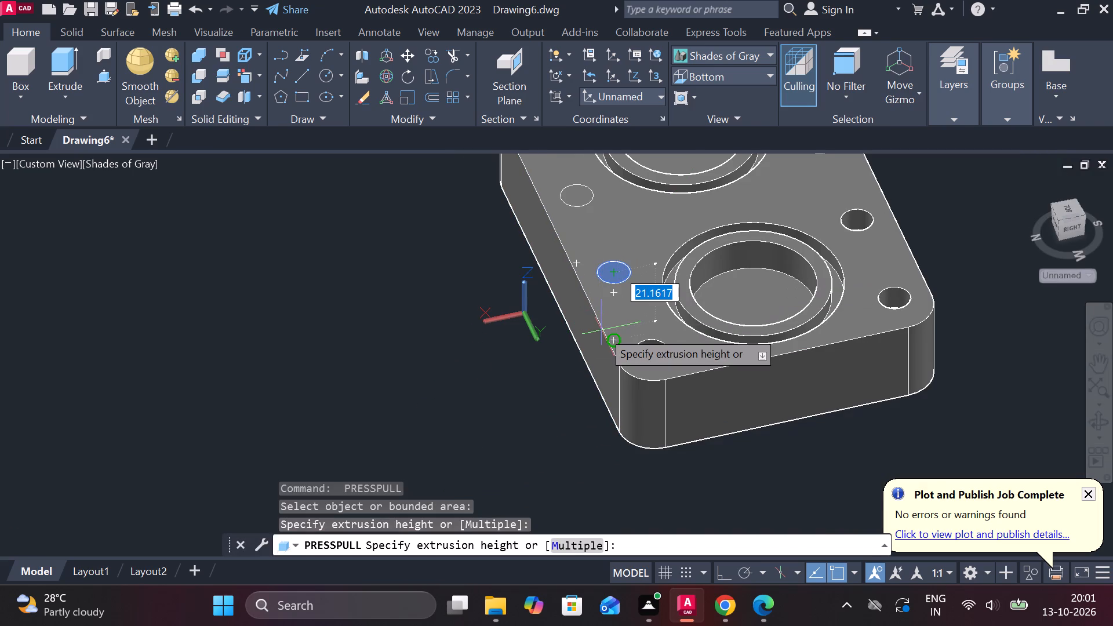
{"action": "type", "text": "7.5"}
{"action": "key", "text": "space"}
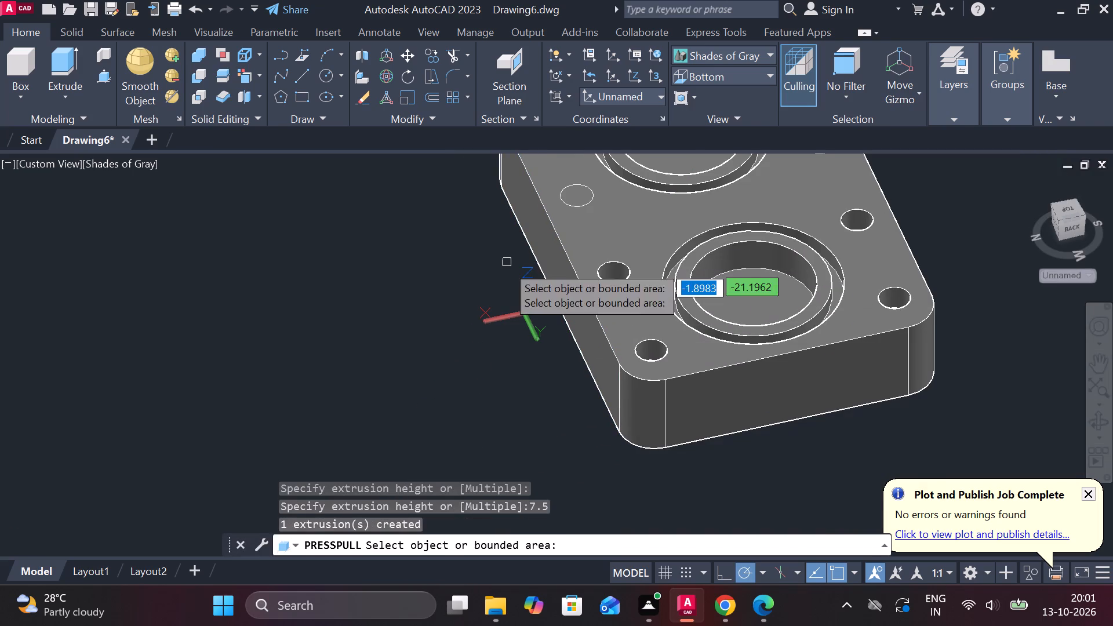
{"action": "key", "text": "Escape"}
Presspull the third circle in that row of the grooved face 7.5 into the block and leave the command.
{"action": "middle_click_drag", "start_coordinate": [506, 265], "coordinate": [551, 347]}
{"action": "key", "text": "space"}
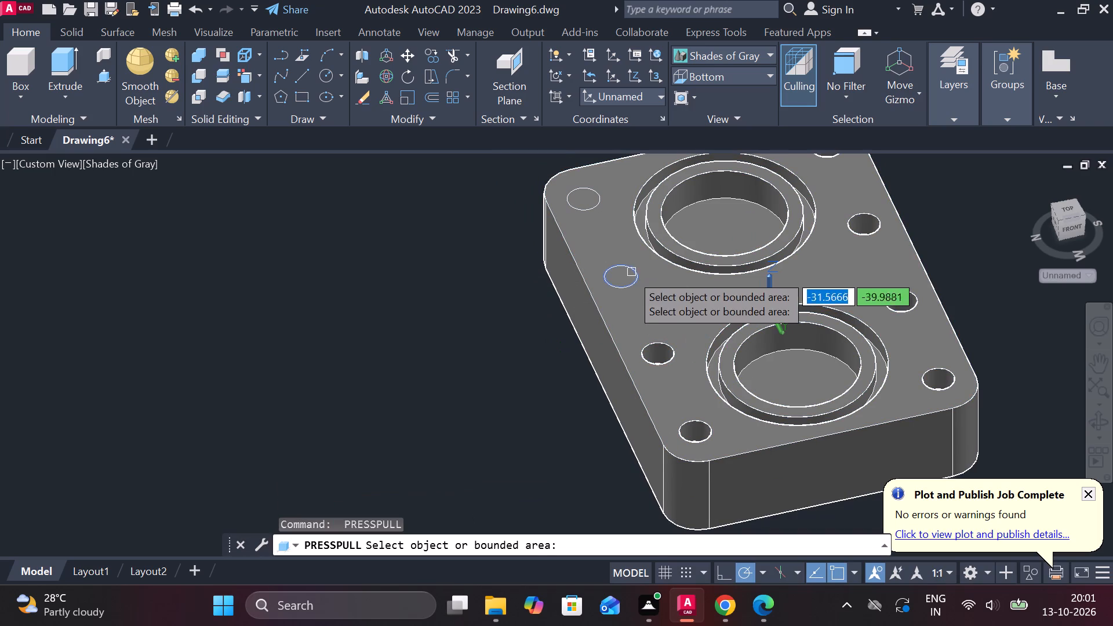
{"action": "left_click", "coordinate": [630, 276]}
{"action": "type", "text": "7."}
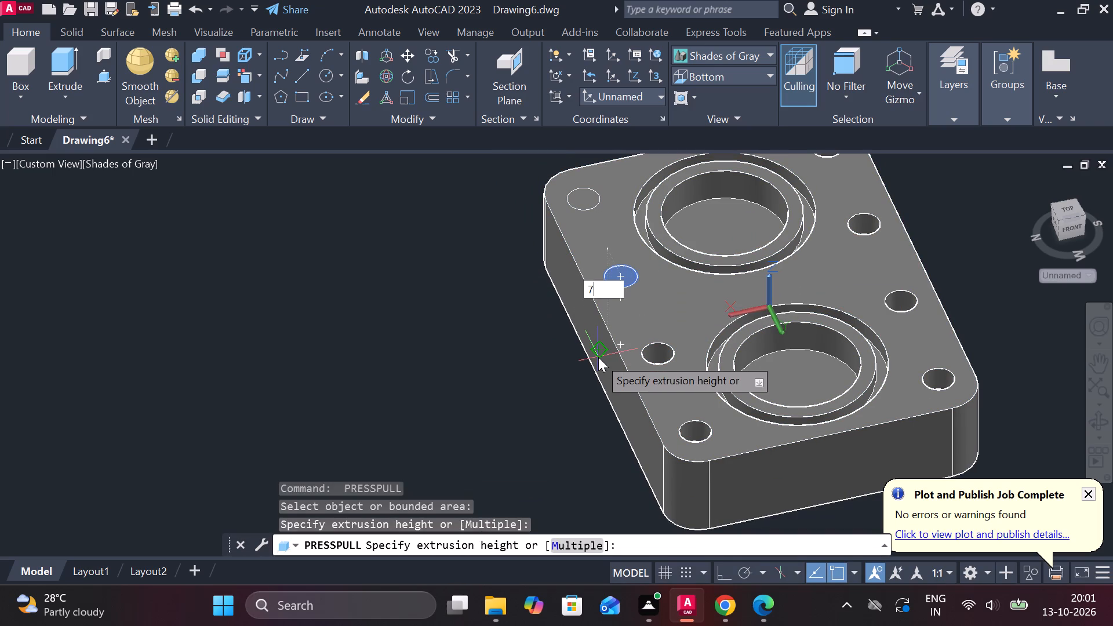
{"action": "type", "text": "5"}
{"action": "key", "text": "space"}
{"action": "key", "text": "Escape"}
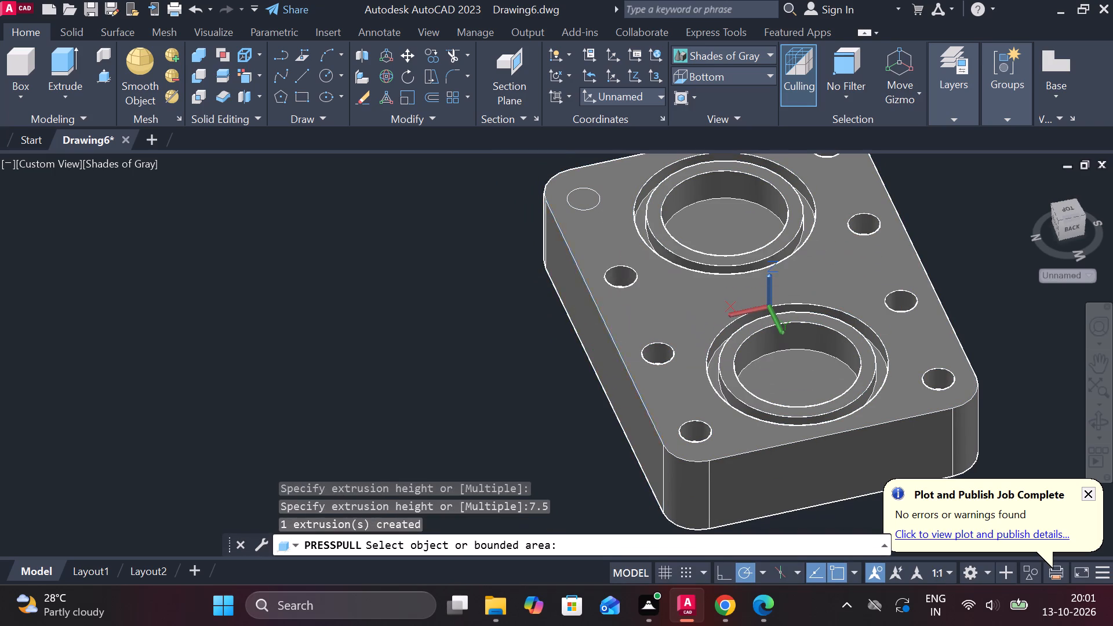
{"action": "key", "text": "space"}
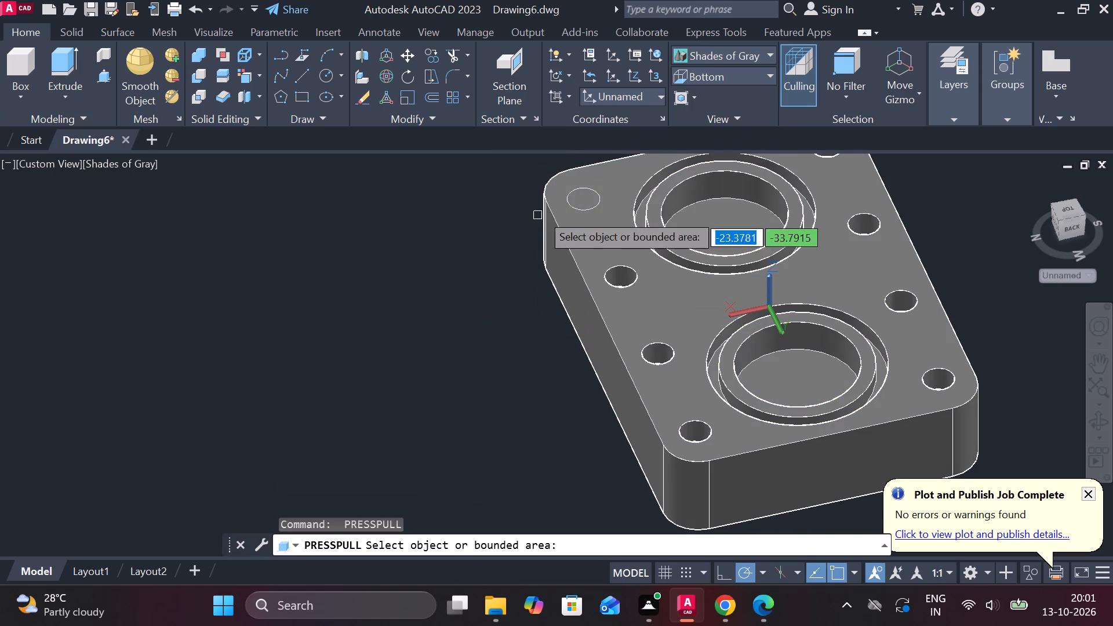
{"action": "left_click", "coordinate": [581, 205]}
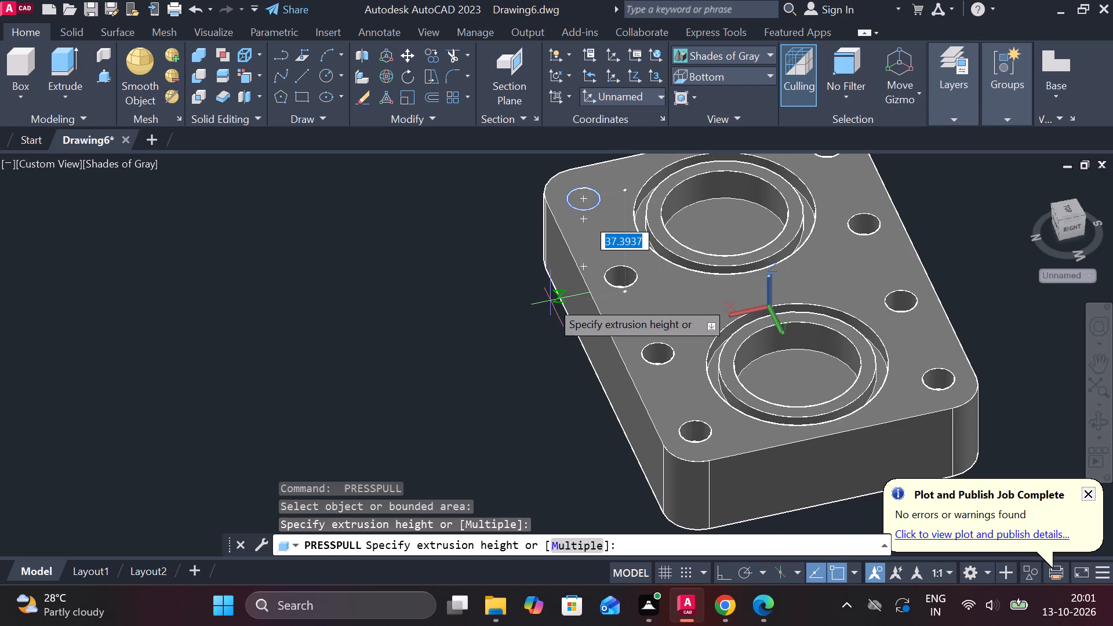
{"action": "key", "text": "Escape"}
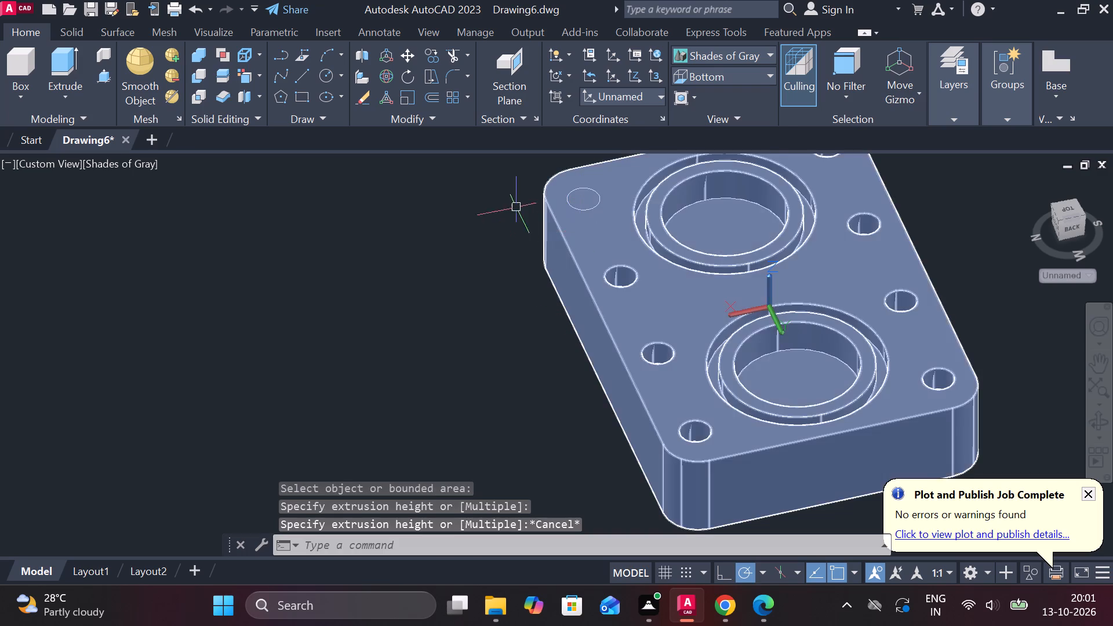
Presspull the last circle, at the far corner of that row, 7.5 into the block and leave the command.
{"action": "scroll", "coordinate": [510, 199], "scroll_direction": "up", "scroll_amount": 1}
{"action": "middle_click_drag", "start_coordinate": [510, 199], "coordinate": [570, 292]}
{"action": "scroll", "coordinate": [576, 294], "scroll_direction": "up", "scroll_amount": 1}
{"action": "middle_click_drag", "start_coordinate": [576, 294], "coordinate": [633, 283], "text": "shift"}
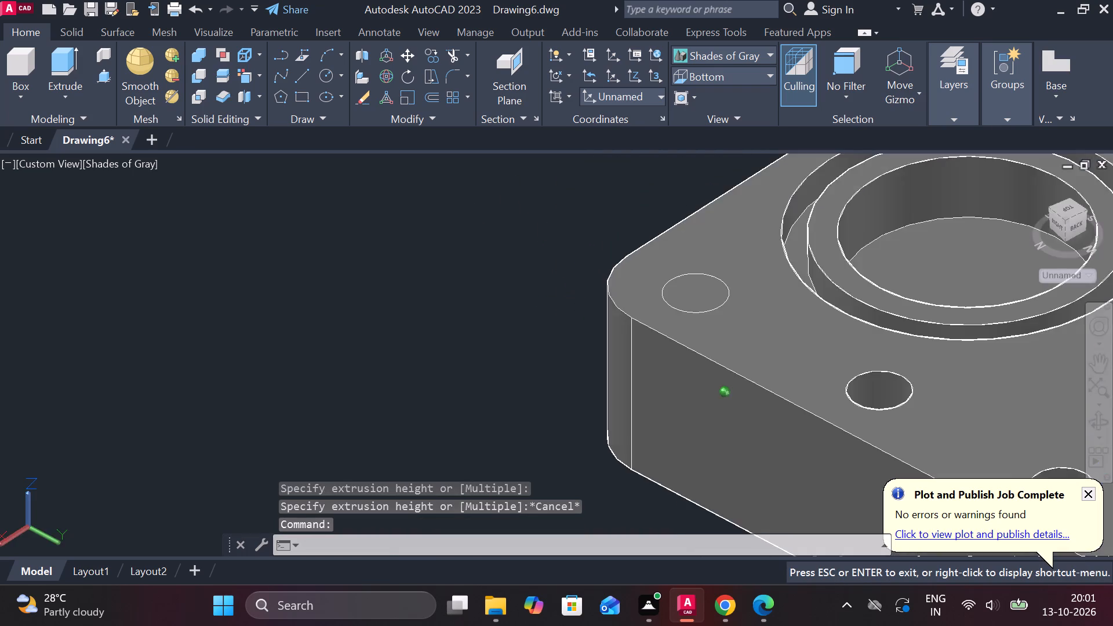
{"action": "middle_click_drag", "start_coordinate": [633, 283], "coordinate": [659, 227], "text": "shift"}
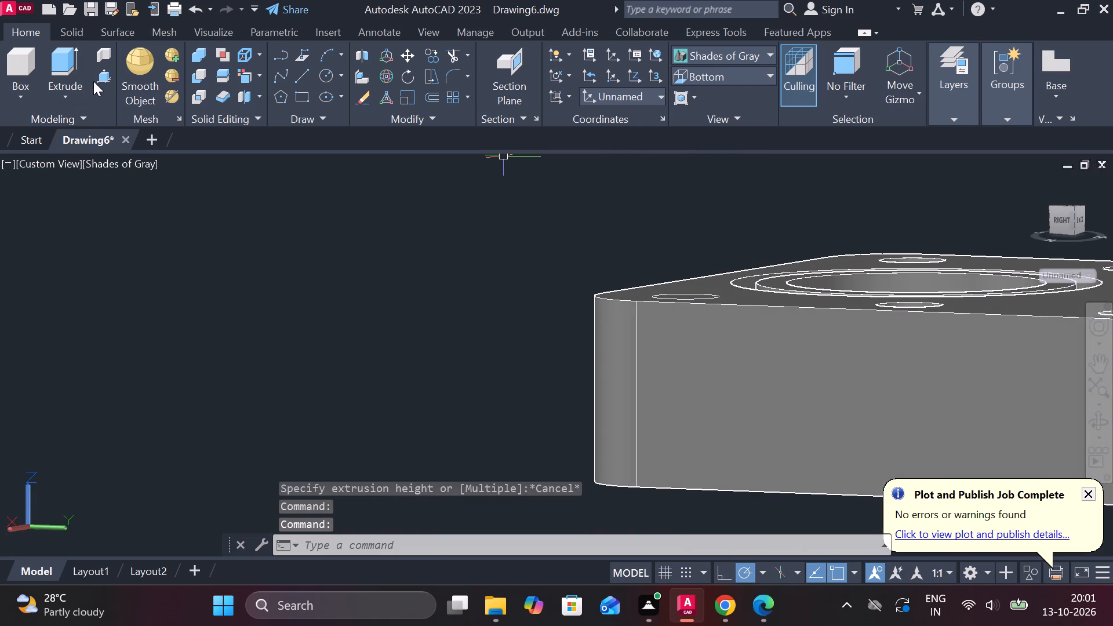
{"action": "left_click", "coordinate": [98, 79]}
{"action": "scroll", "coordinate": [625, 241], "scroll_direction": "up", "scroll_amount": 1}
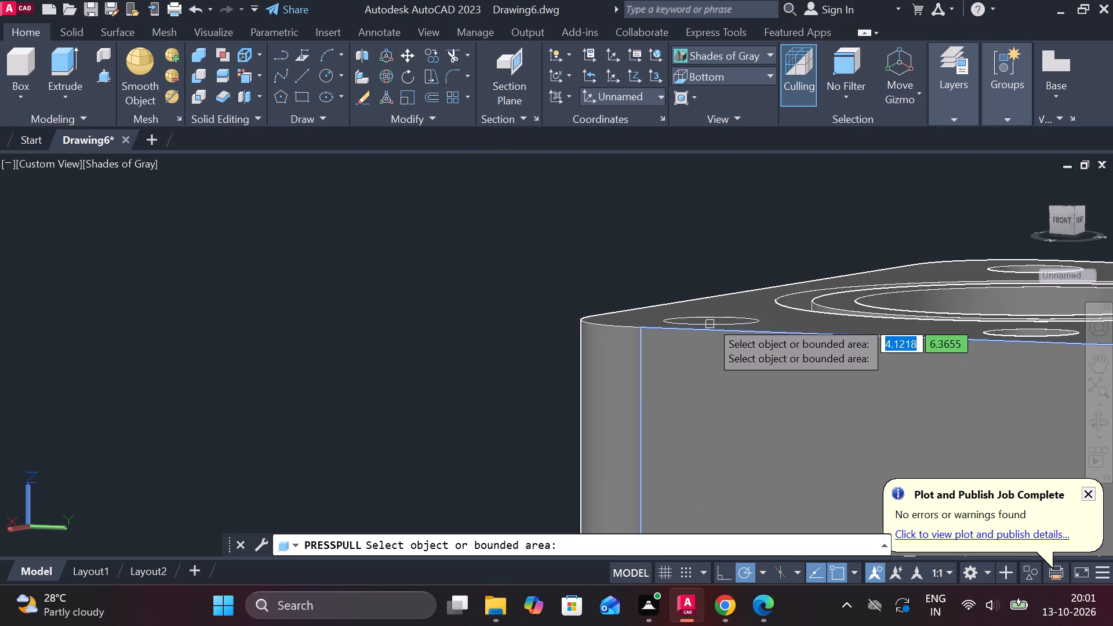
{"action": "left_click", "coordinate": [710, 318]}
{"action": "type", "text": "7.5"}
{"action": "key", "text": "space"}
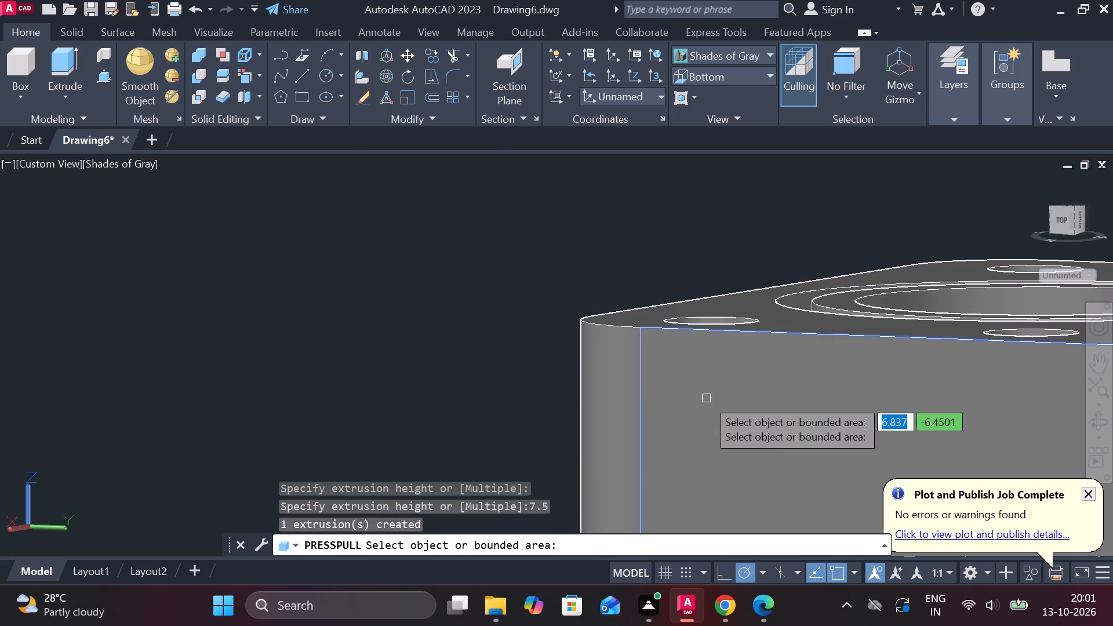
{"action": "key", "text": "Escape"}
Examine the block's grooved recesses and eight holes from several oblique angles and from the Top view.
{"action": "scroll", "coordinate": [629, 272], "scroll_direction": "down", "scroll_amount": 3}
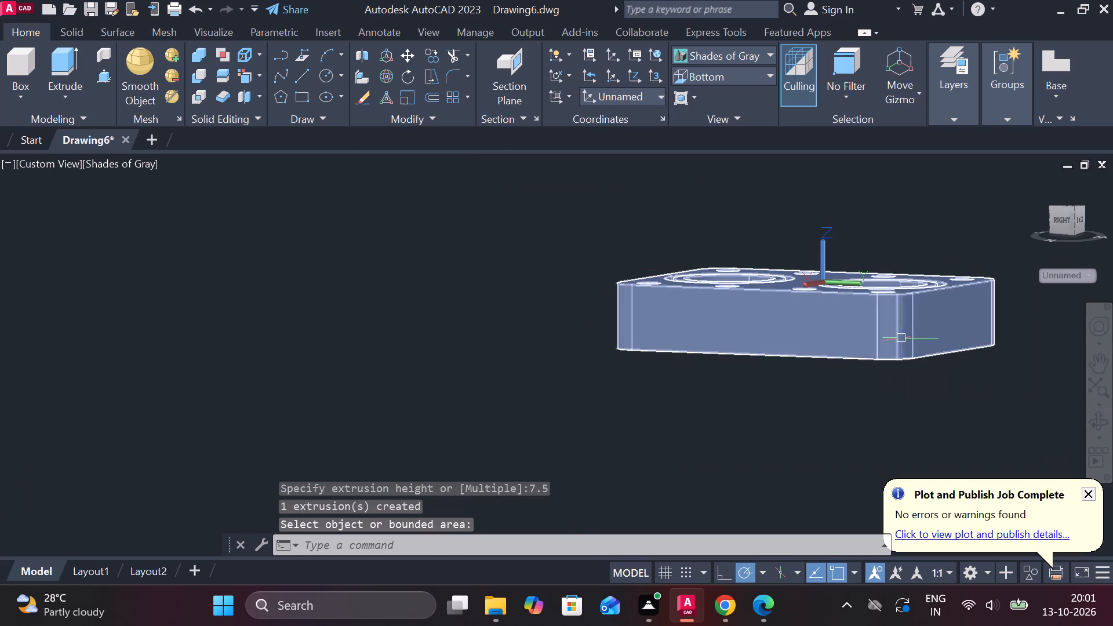
{"action": "scroll", "coordinate": [893, 335], "scroll_direction": "down", "scroll_amount": 1}
{"action": "scroll", "coordinate": [892, 326], "scroll_direction": "up", "scroll_amount": 2}
{"action": "middle_click_drag", "start_coordinate": [892, 252], "coordinate": [895, 357], "text": "shift"}
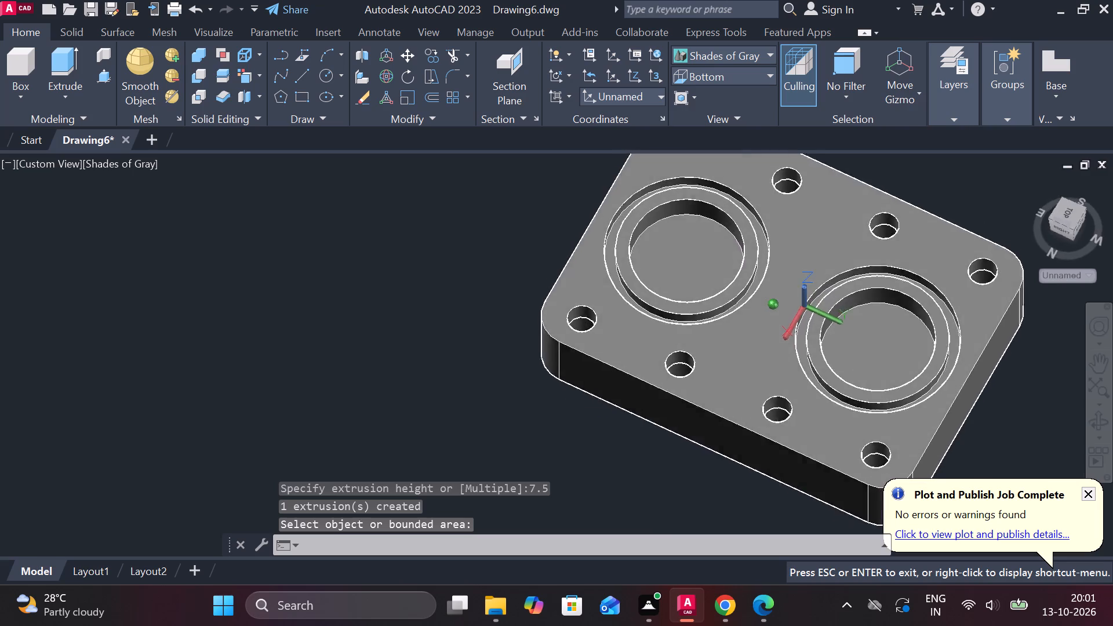
{"action": "middle_click_drag", "start_coordinate": [895, 357], "coordinate": [566, 329], "text": "shift"}
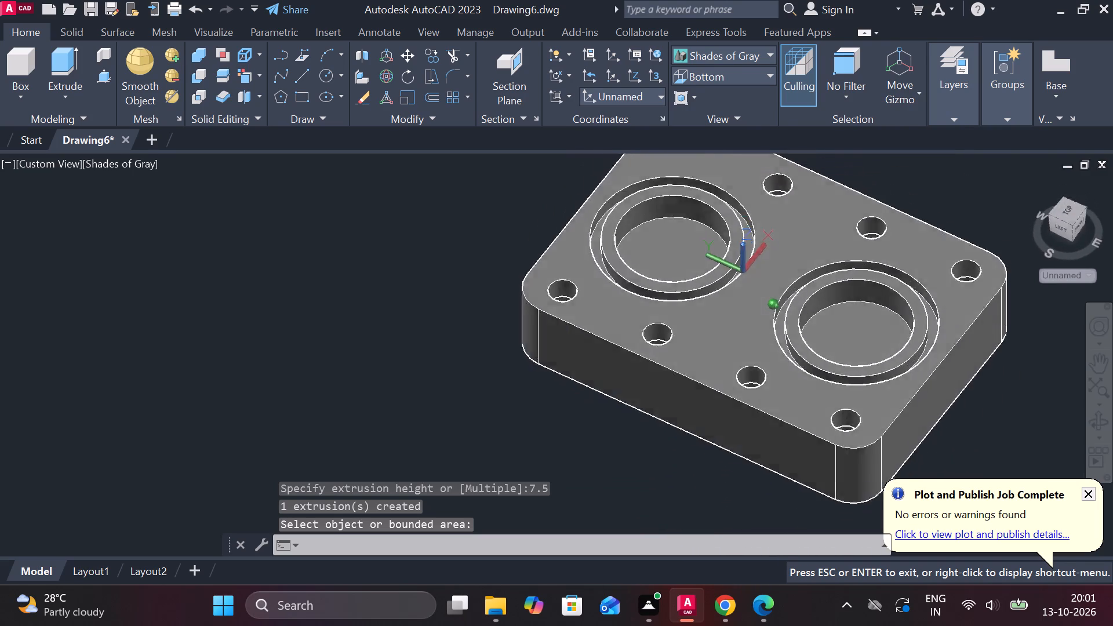
{"action": "middle_click_drag", "start_coordinate": [566, 329], "coordinate": [600, 313], "text": "shift"}
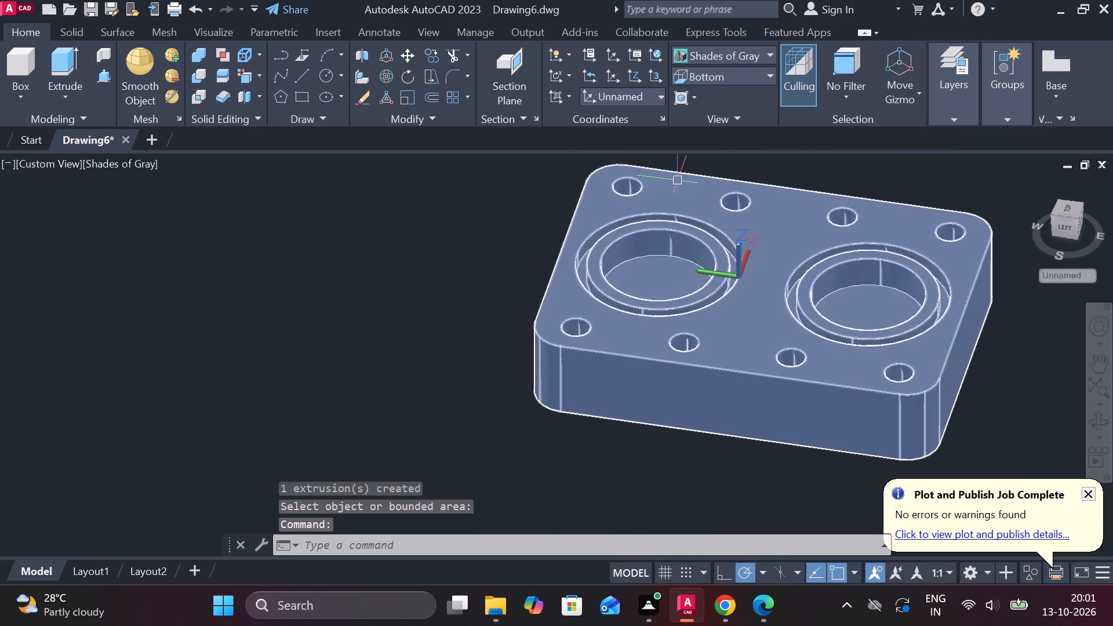
{"action": "left_click", "coordinate": [739, 84]}
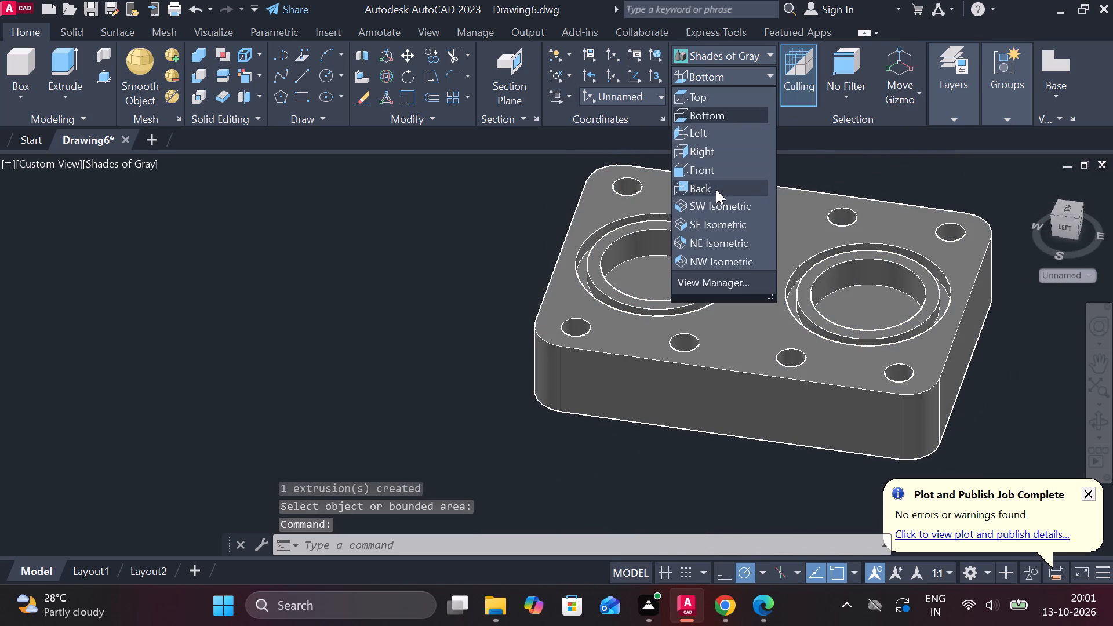
{"action": "left_click", "coordinate": [712, 94]}
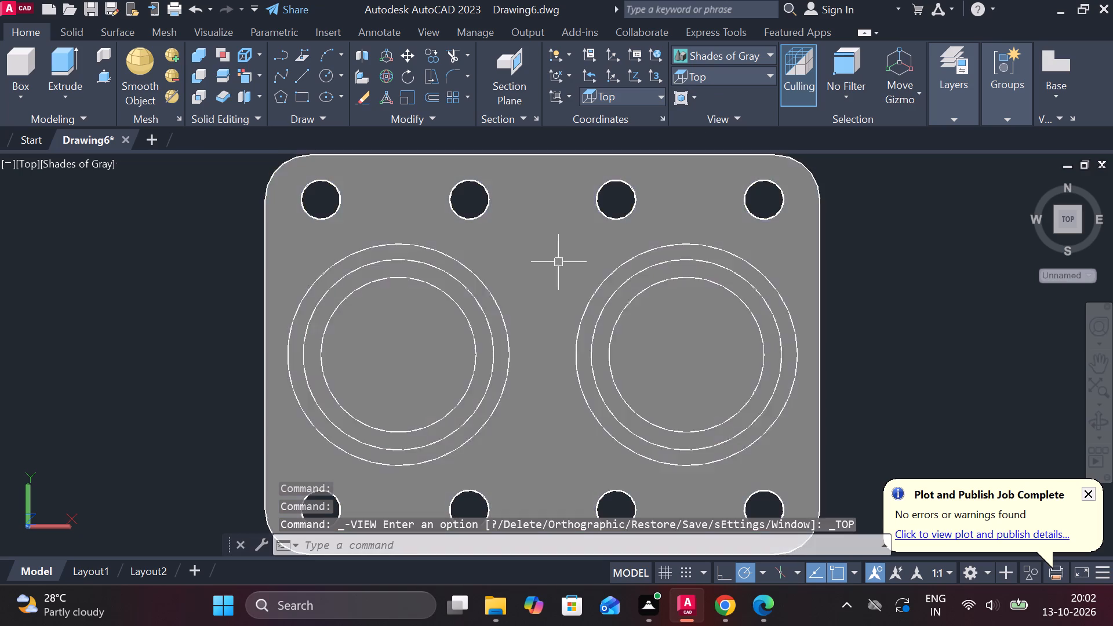
{"action": "scroll", "coordinate": [801, 225], "scroll_direction": "down", "scroll_amount": 1}
{"action": "middle_click_drag", "start_coordinate": [878, 270], "coordinate": [947, 210], "text": "shift"}
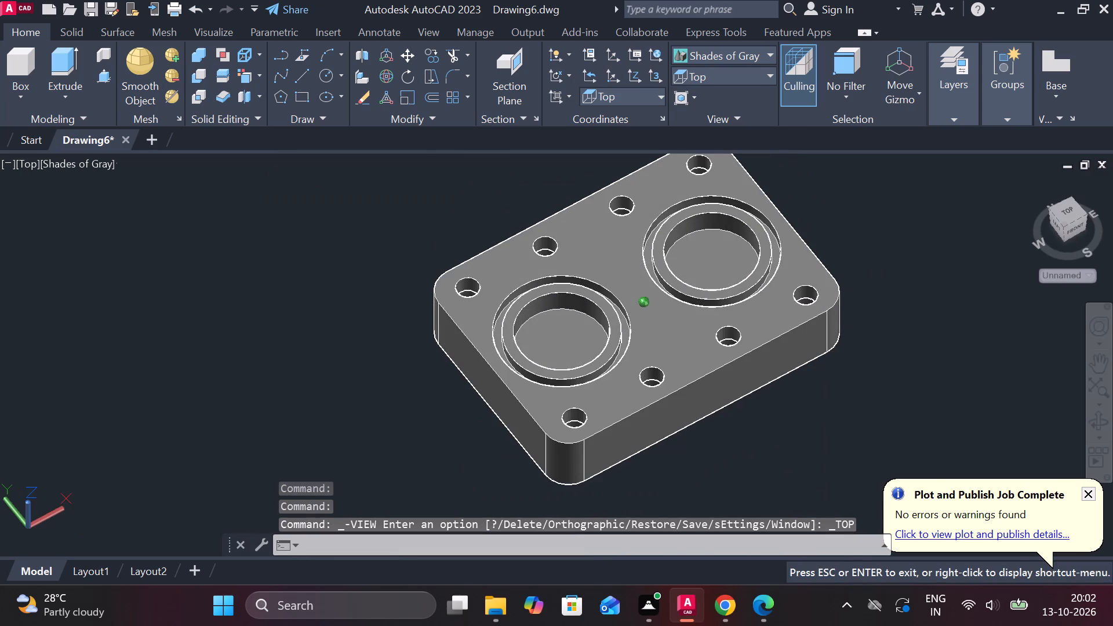
{"action": "middle_click_drag", "start_coordinate": [947, 210], "coordinate": [950, 210], "text": "shift"}
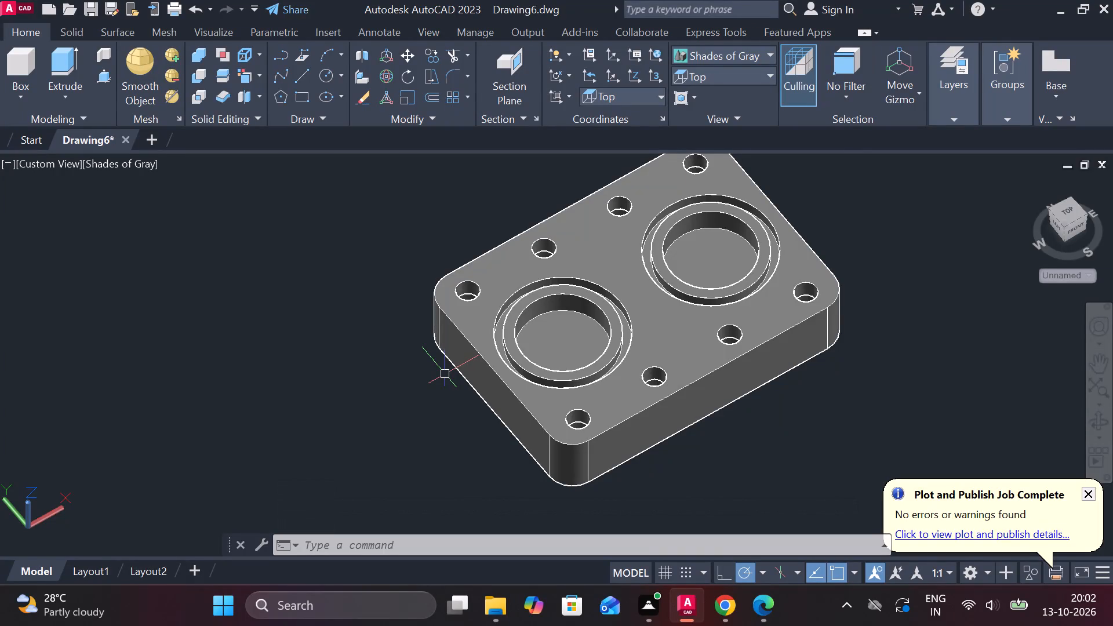
{"action": "scroll", "coordinate": [593, 320], "scroll_direction": "up", "scroll_amount": 2}
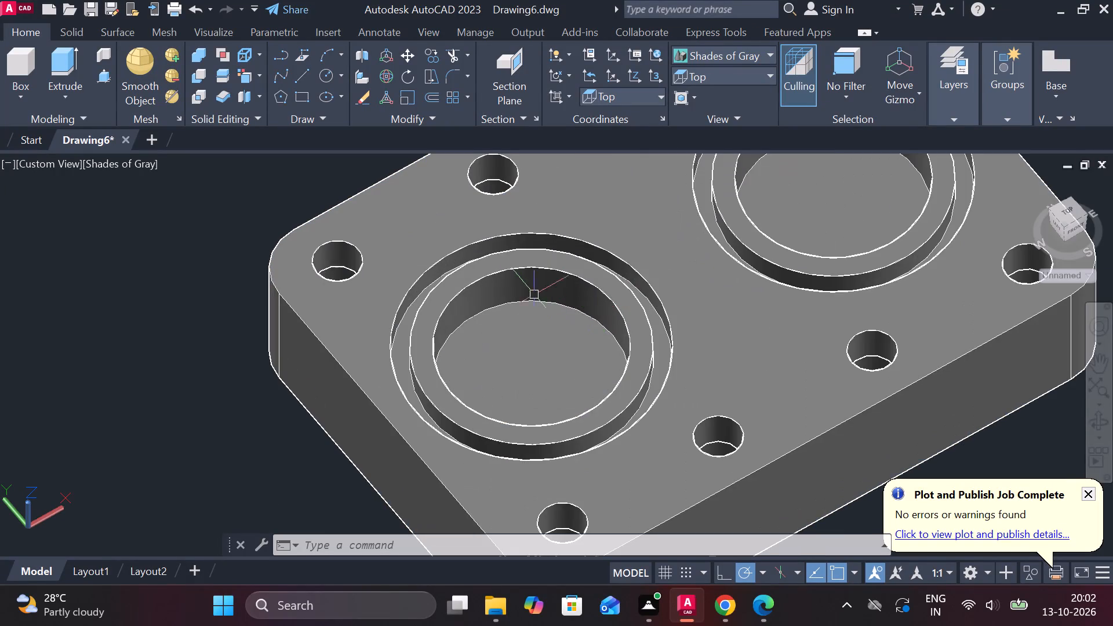
Draw a radius 9 circle concentric with the corner hole and another with its neighbour in the back row of the top face.
{"action": "type", "text": "c"}
{"action": "key", "text": "space"}
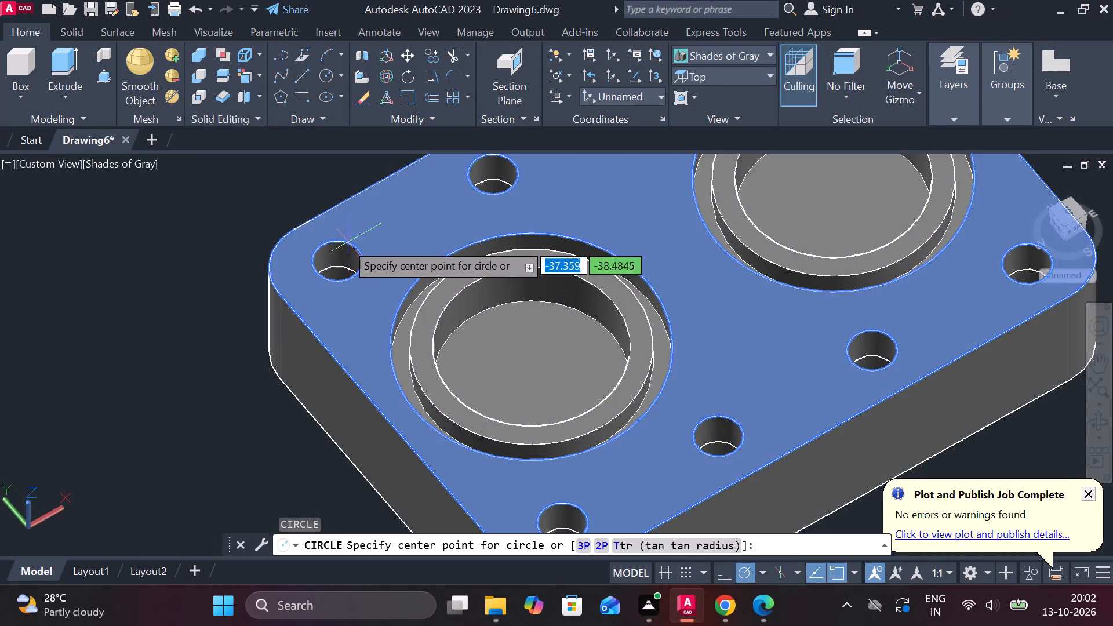
{"action": "left_click", "coordinate": [333, 261]}
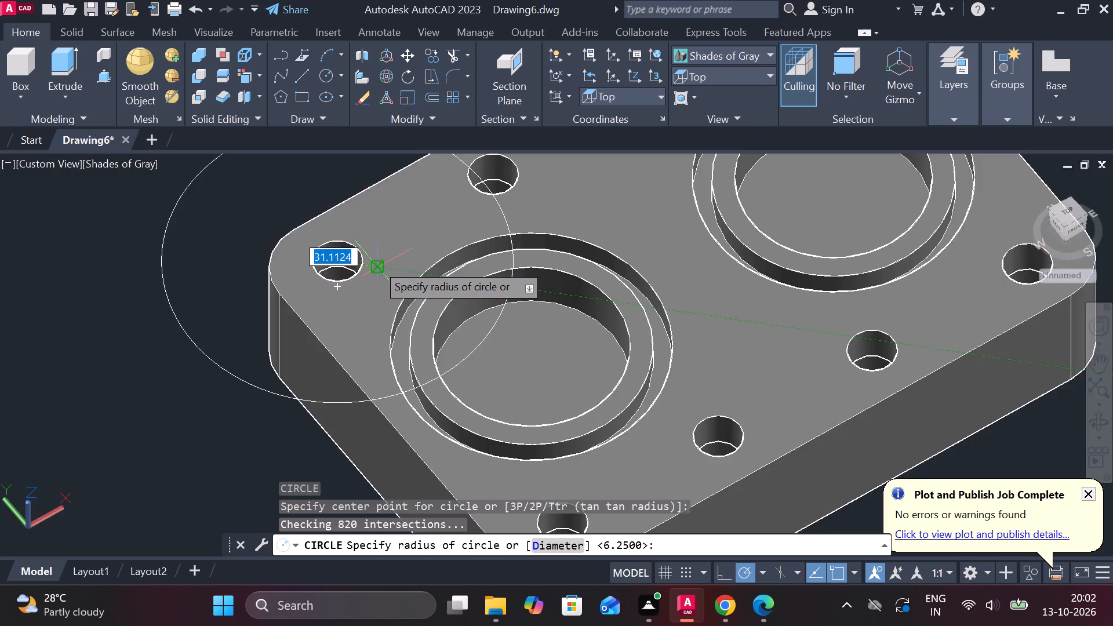
{"action": "key", "text": "9"}
{"action": "key", "text": "Return"}
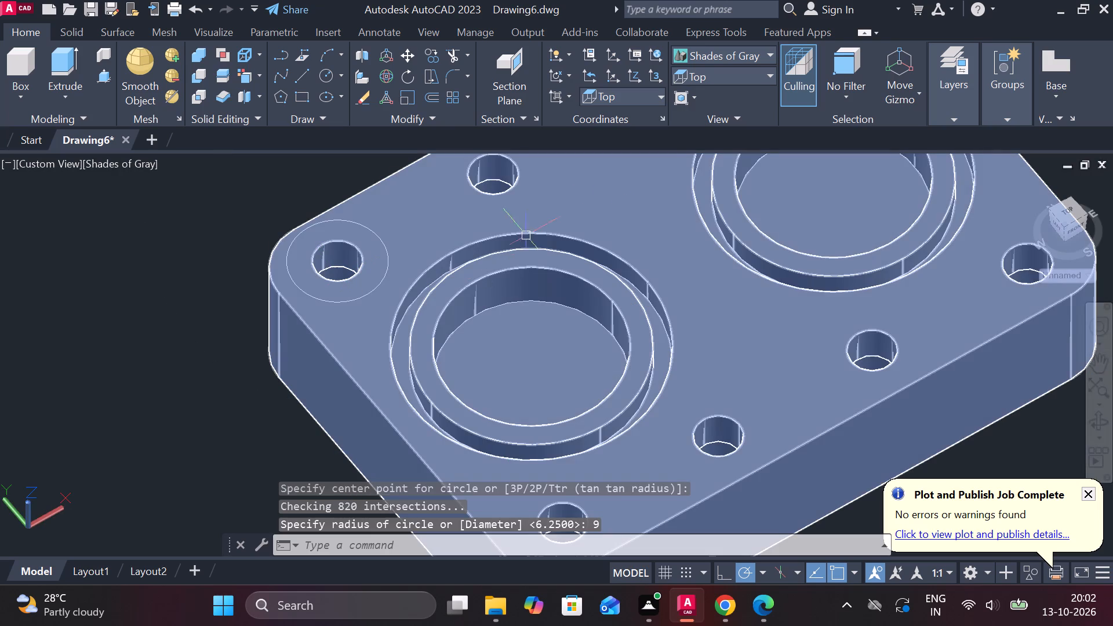
{"action": "middle_click_drag", "start_coordinate": [598, 214], "coordinate": [591, 281]}
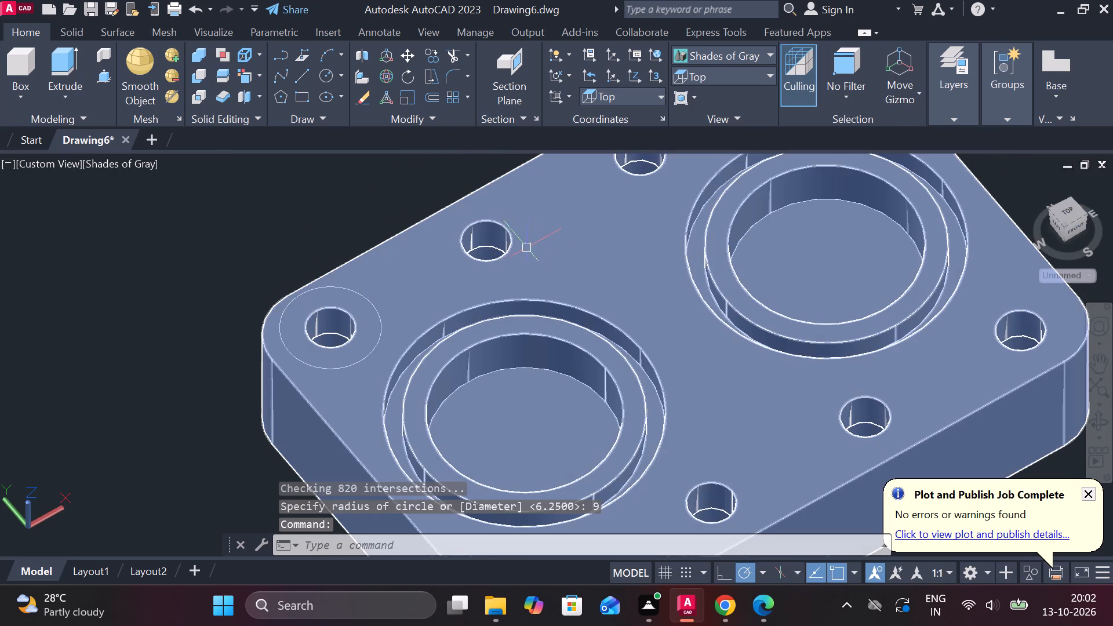
{"action": "key", "text": "space"}
{"action": "left_click", "coordinate": [489, 246]}
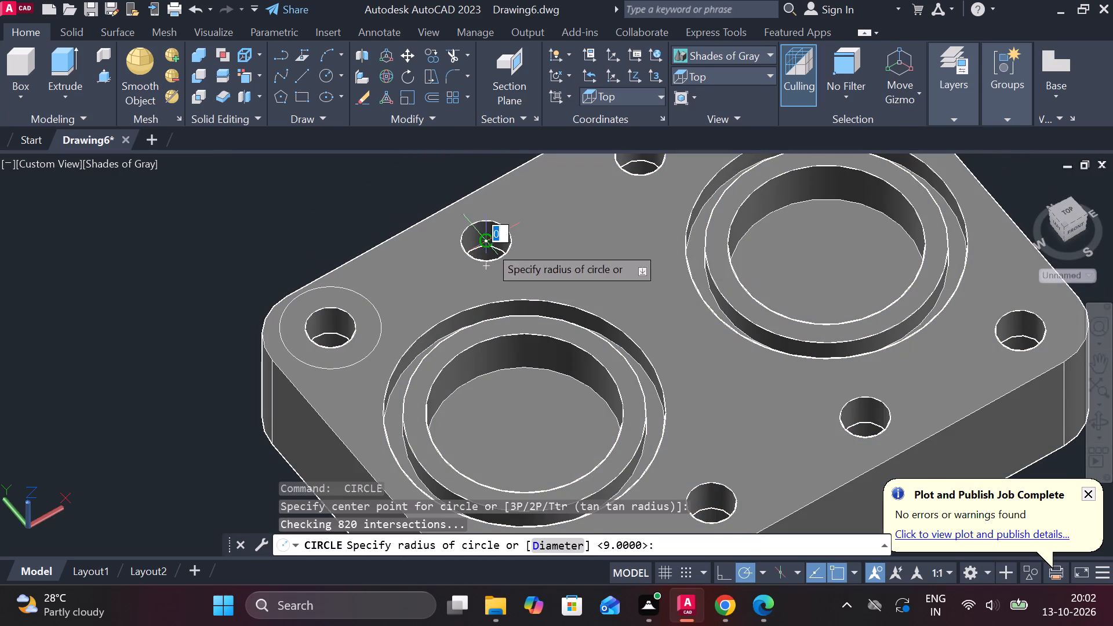
{"action": "key", "text": "8"}
{"action": "key", "text": "BackSpace"}
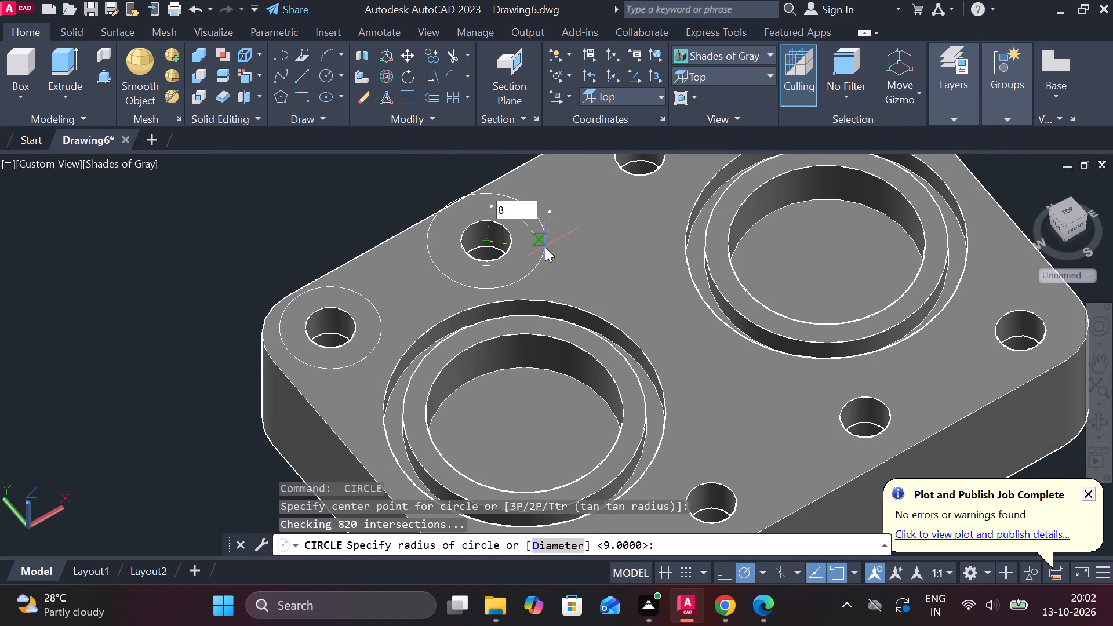
{"action": "key", "text": "9"}
{"action": "key", "text": "Return"}
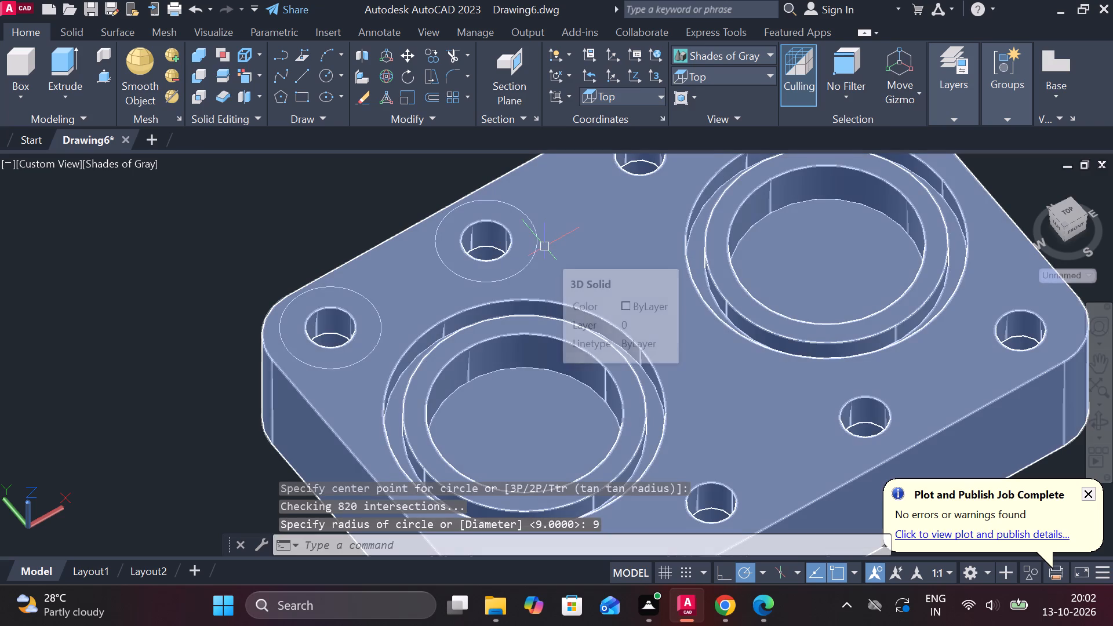
Draw radius 9 circles concentric with the third and last holes in the back row of the top face.
{"action": "middle_click_drag", "start_coordinate": [559, 232], "coordinate": [606, 318]}
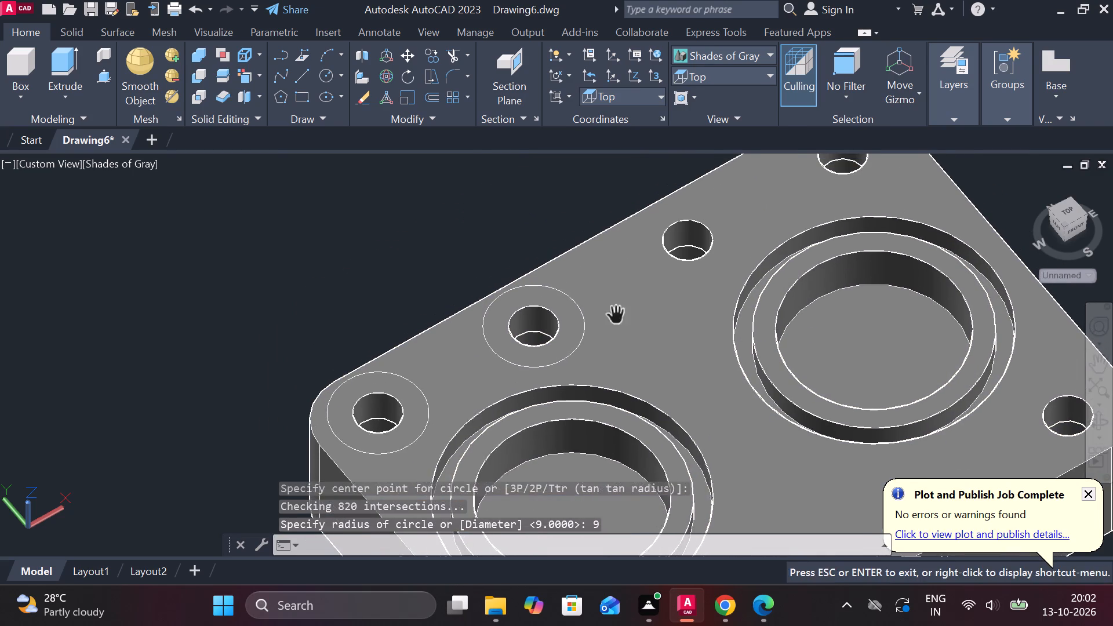
{"action": "key", "text": "space"}
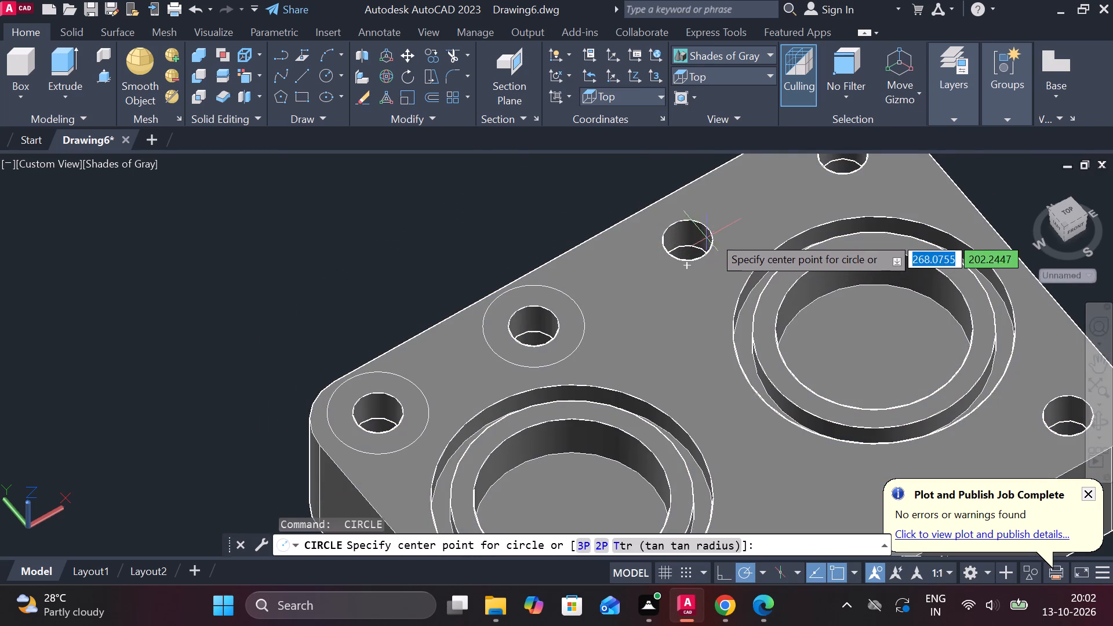
{"action": "left_click", "coordinate": [693, 236]}
{"action": "type", "text": "9\\"}
{"action": "key", "text": "Return"}
{"action": "key", "text": "BackSpace"}
{"action": "key", "text": "Return"}
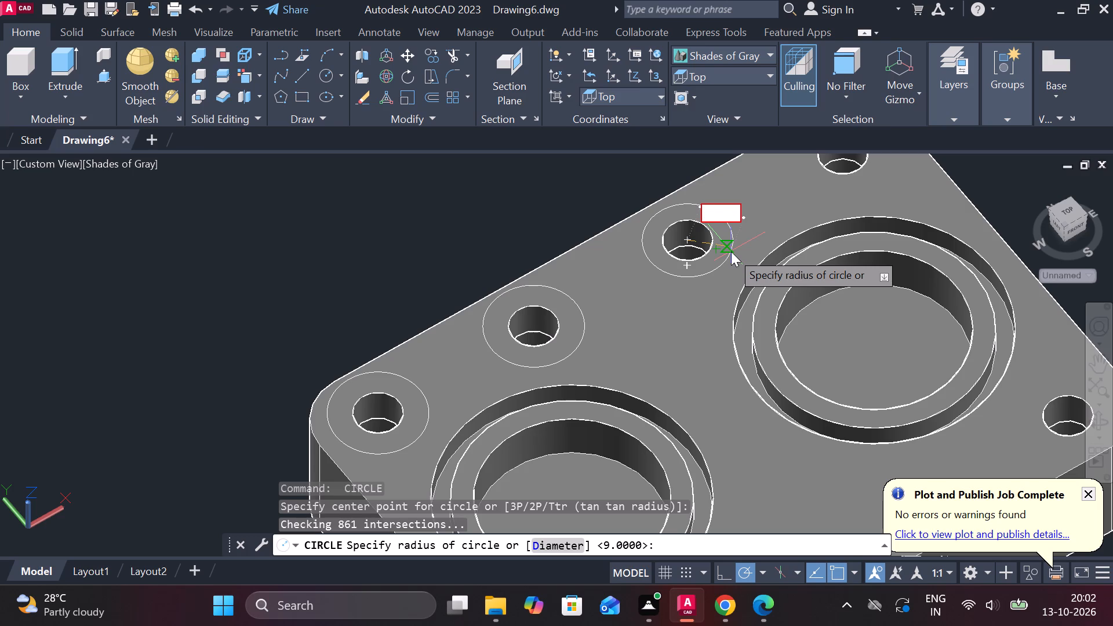
{"action": "key", "text": "9"}
{"action": "key", "text": "Return"}
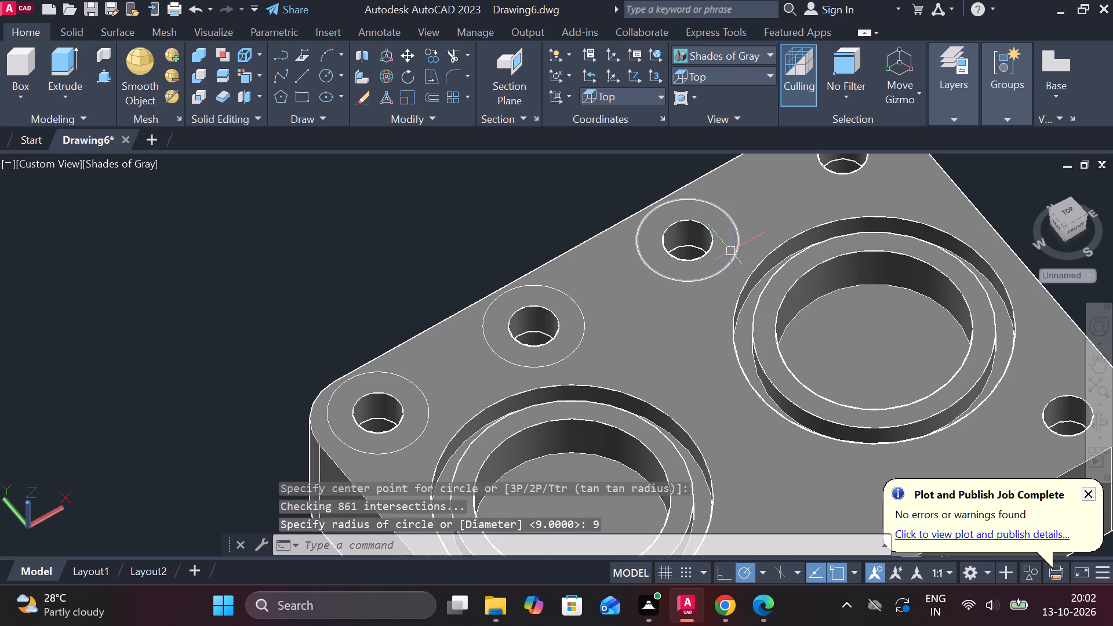
{"action": "middle_click_drag", "start_coordinate": [794, 214], "coordinate": [745, 265]}
{"action": "key", "text": "space"}
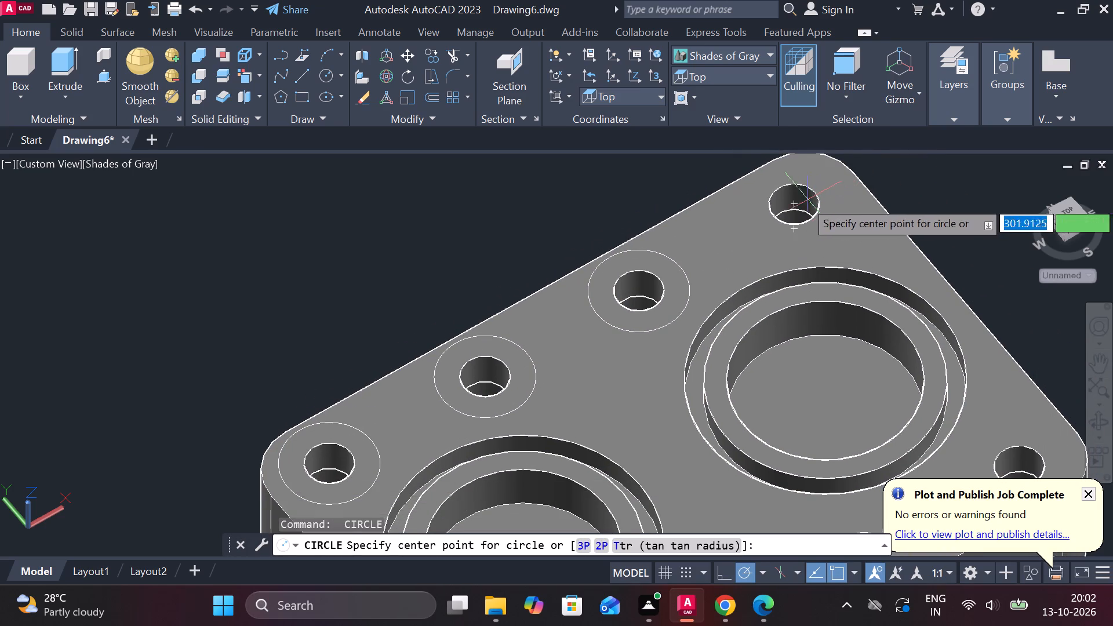
{"action": "left_click", "coordinate": [804, 200]}
{"action": "key", "text": "9"}
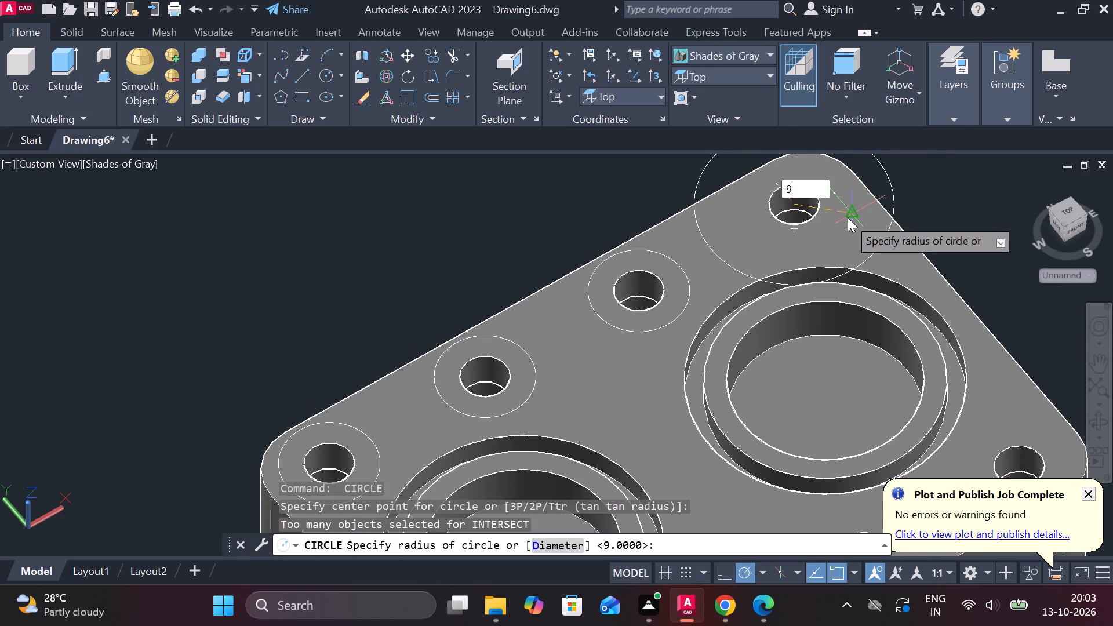
{"action": "key", "text": "Return"}
Draw radius 9 circles concentric with the near corner hole and its neighbour in the front row of the top face.
{"action": "scroll", "coordinate": [839, 217], "scroll_direction": "down", "scroll_amount": 2}
{"action": "scroll", "coordinate": [628, 416], "scroll_direction": "up", "scroll_amount": 2}
{"action": "middle_click_drag", "start_coordinate": [637, 417], "coordinate": [593, 363]}
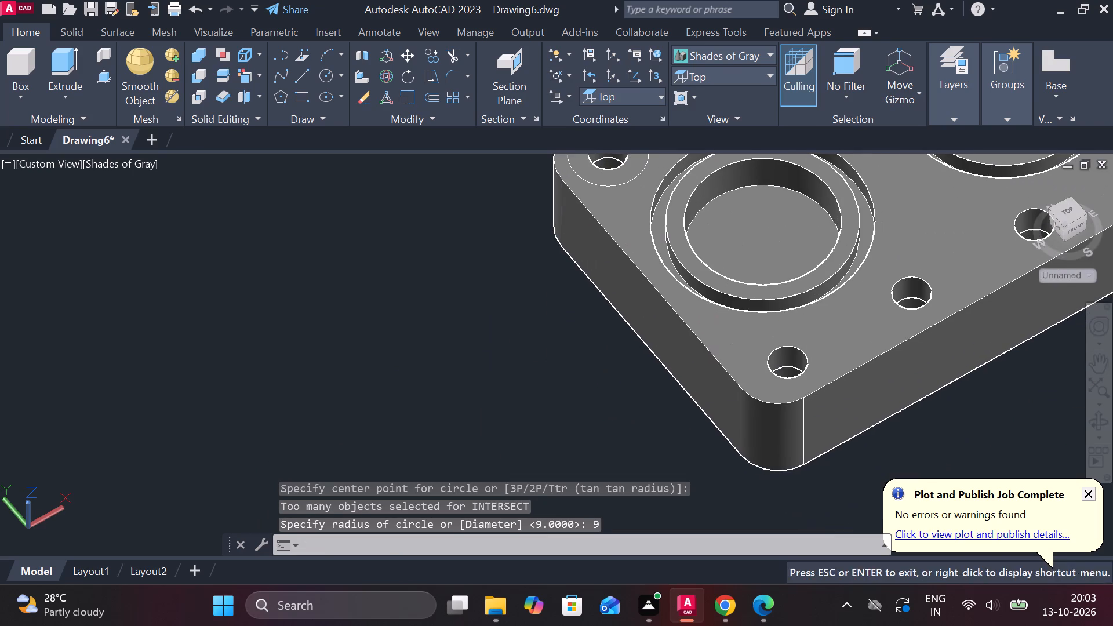
{"action": "key", "text": "space"}
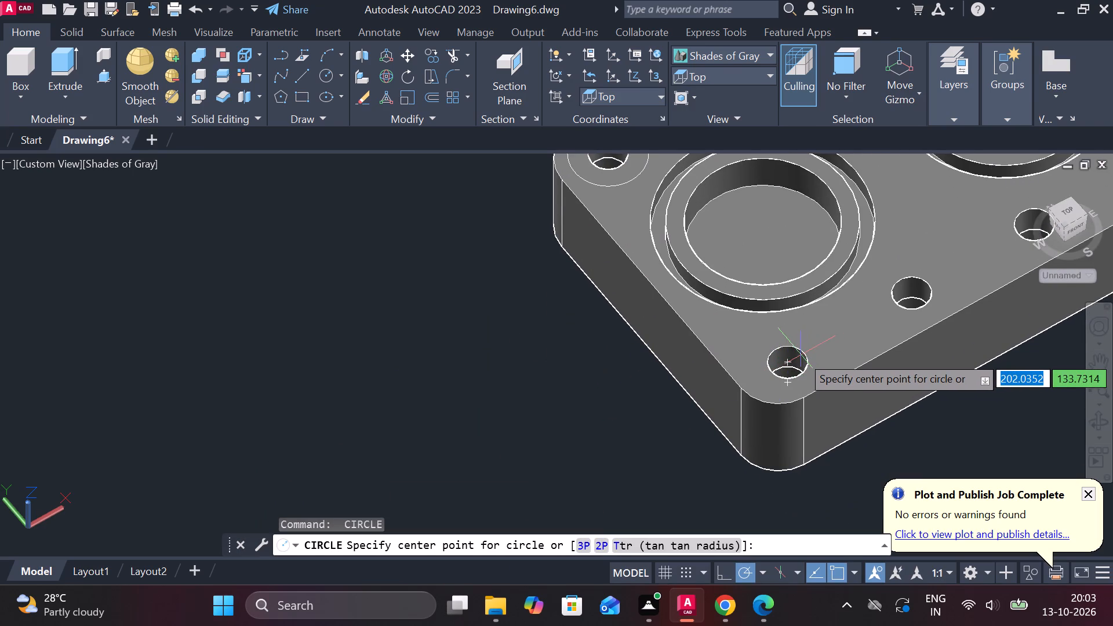
{"action": "left_click", "coordinate": [793, 359]}
{"action": "key", "text": "9"}
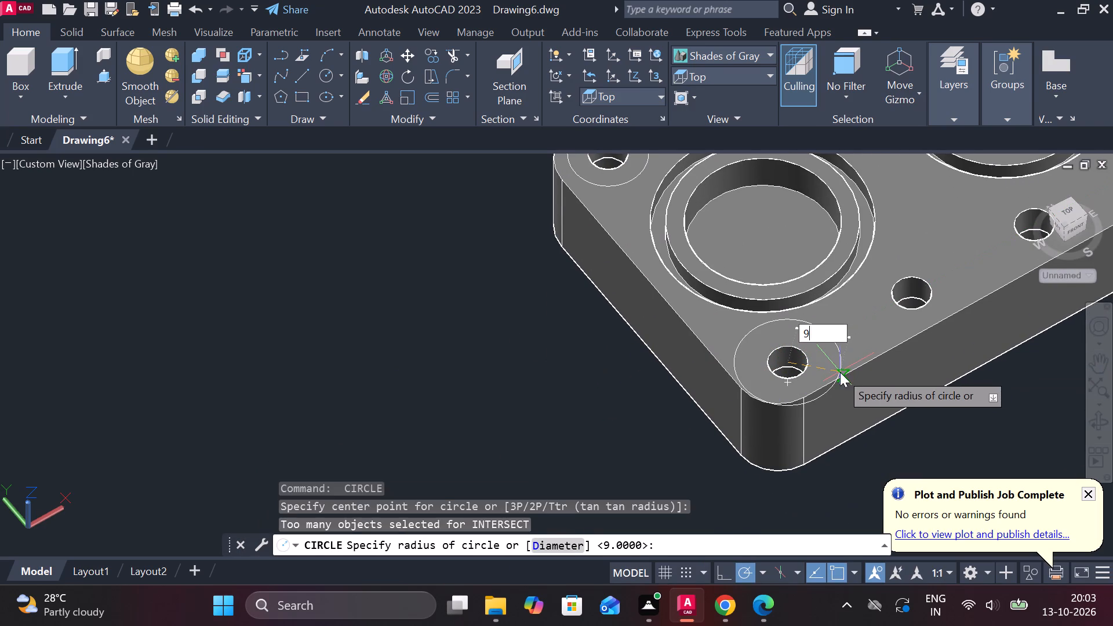
{"action": "key", "text": "Return"}
{"action": "middle_click_drag", "start_coordinate": [905, 355], "coordinate": [835, 363]}
{"action": "scroll", "coordinate": [751, 334], "scroll_direction": "down", "scroll_amount": 1}
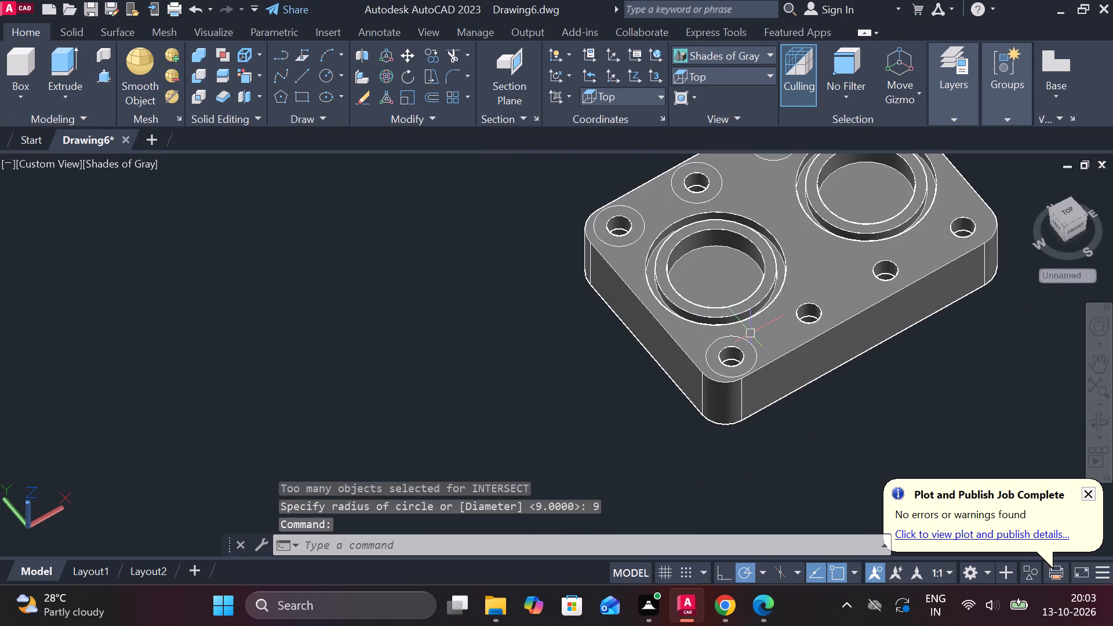
{"action": "scroll", "coordinate": [758, 333], "scroll_direction": "up", "scroll_amount": 1}
{"action": "key", "text": "space"}
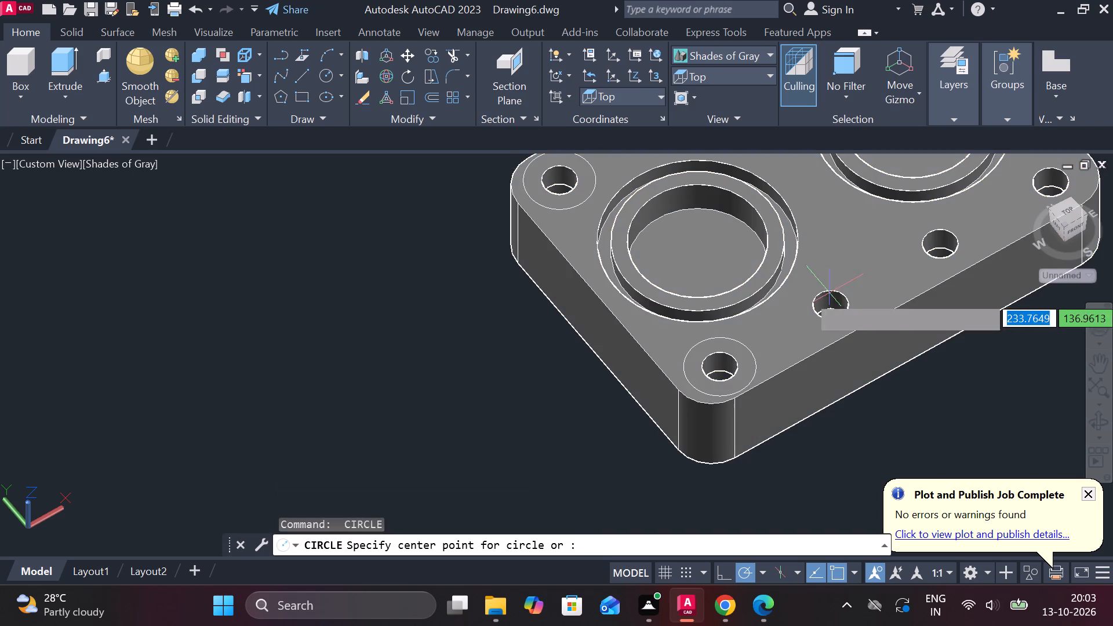
{"action": "left_click", "coordinate": [839, 299]}
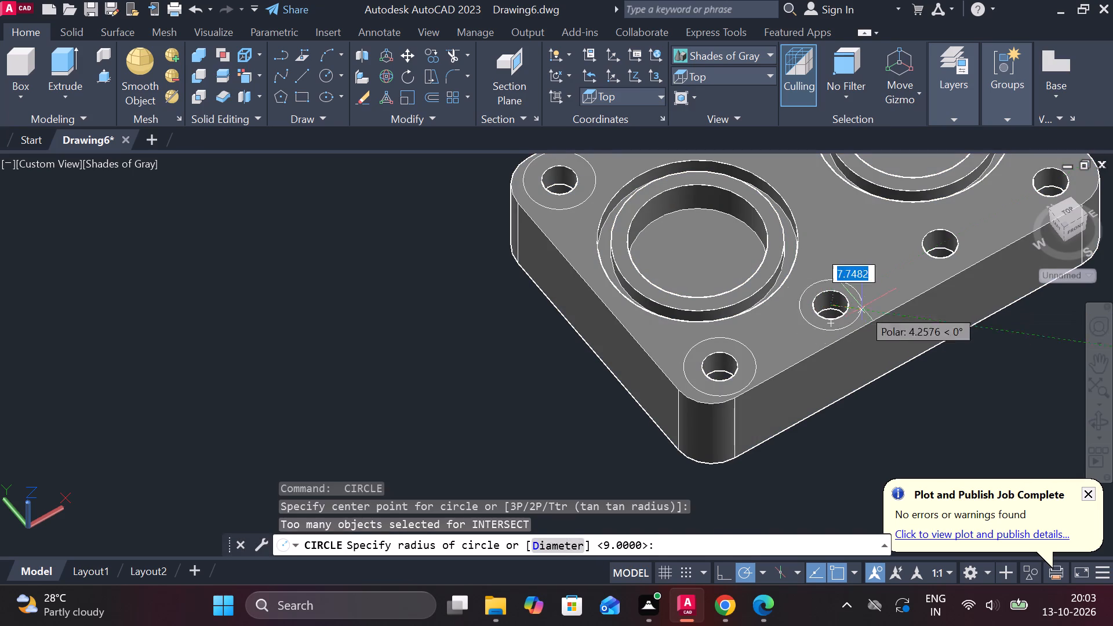
{"action": "key", "text": "9"}
{"action": "key", "text": "Return"}
Draw radius 9 circles concentric with the third and last holes in the front row of the top face.
{"action": "middle_click_drag", "start_coordinate": [905, 275], "coordinate": [736, 321]}
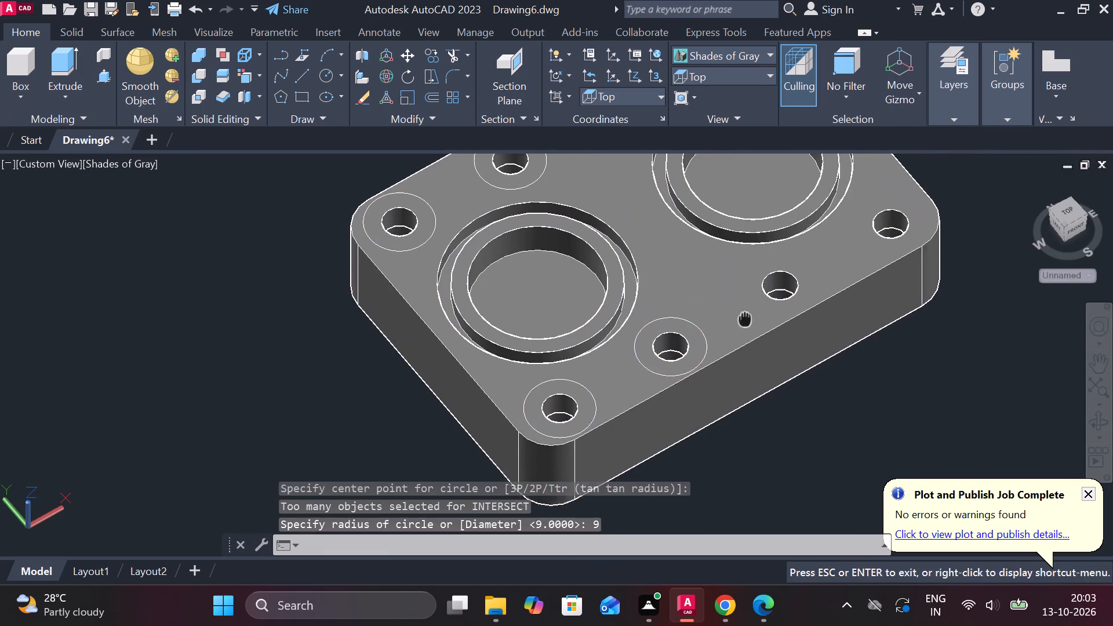
{"action": "middle_click_drag", "start_coordinate": [736, 321], "coordinate": [732, 322]}
{"action": "key", "text": "space"}
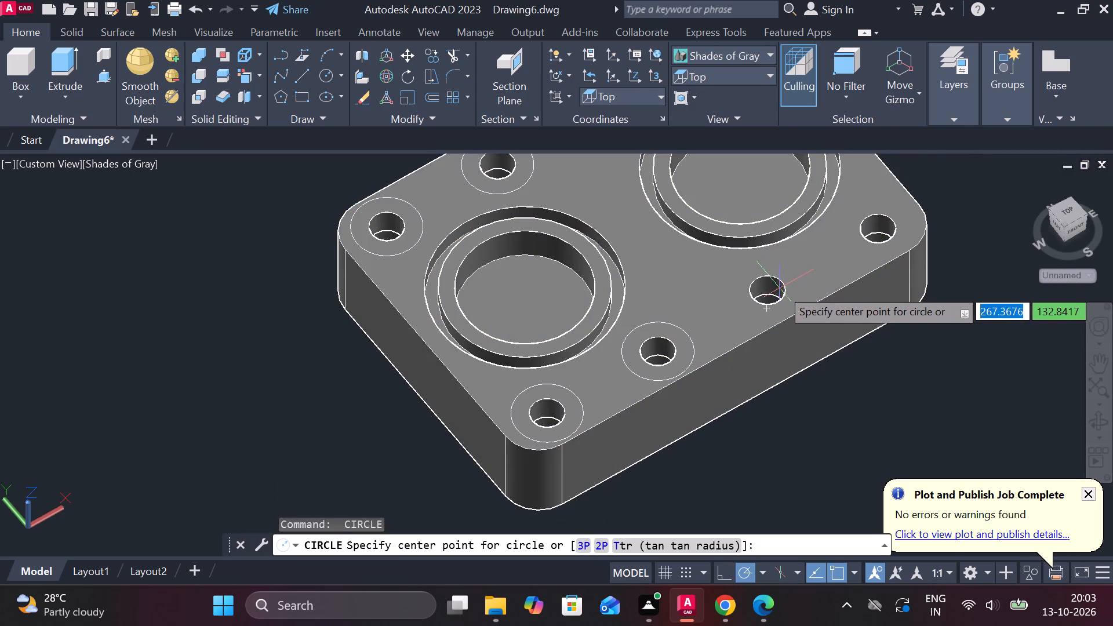
{"action": "scroll", "coordinate": [782, 287], "scroll_direction": "up", "scroll_amount": 2}
{"action": "left_click", "coordinate": [750, 292]}
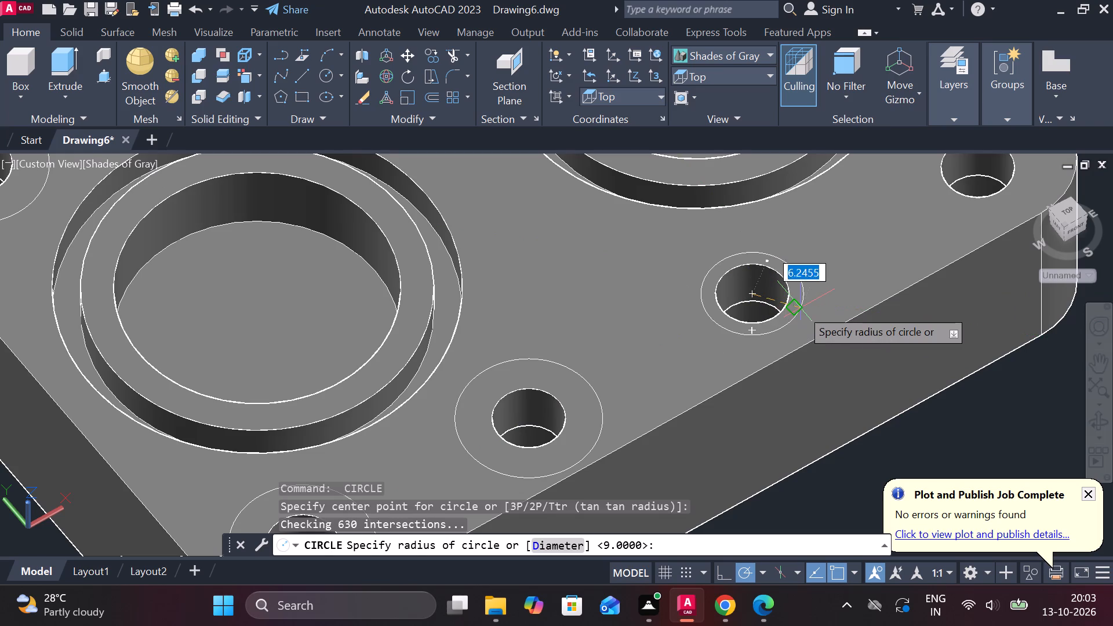
{"action": "key", "text": "9"}
{"action": "key", "text": "Return"}
{"action": "scroll", "coordinate": [889, 229], "scroll_direction": "down", "scroll_amount": 1}
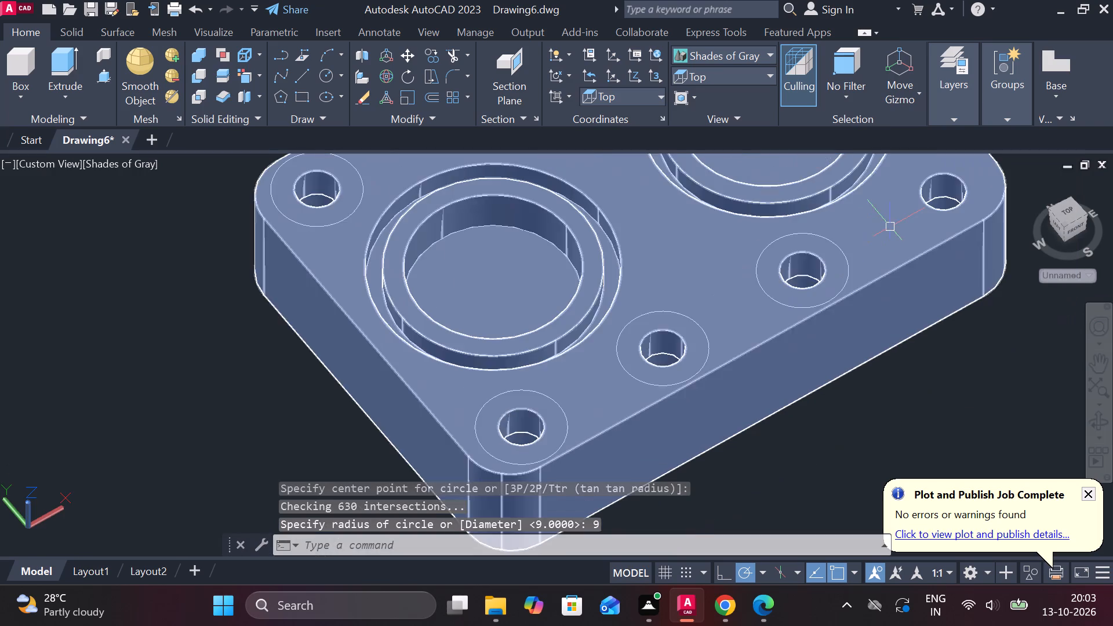
{"action": "middle_click_drag", "start_coordinate": [892, 227], "coordinate": [762, 275]}
{"action": "key", "text": "space"}
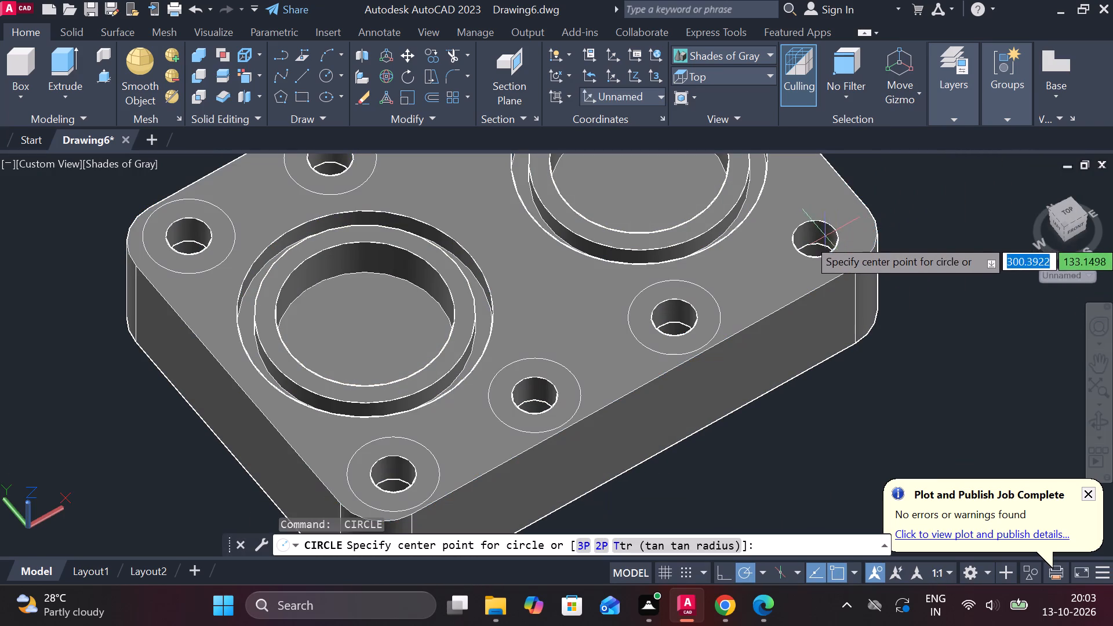
{"action": "left_click", "coordinate": [820, 237]}
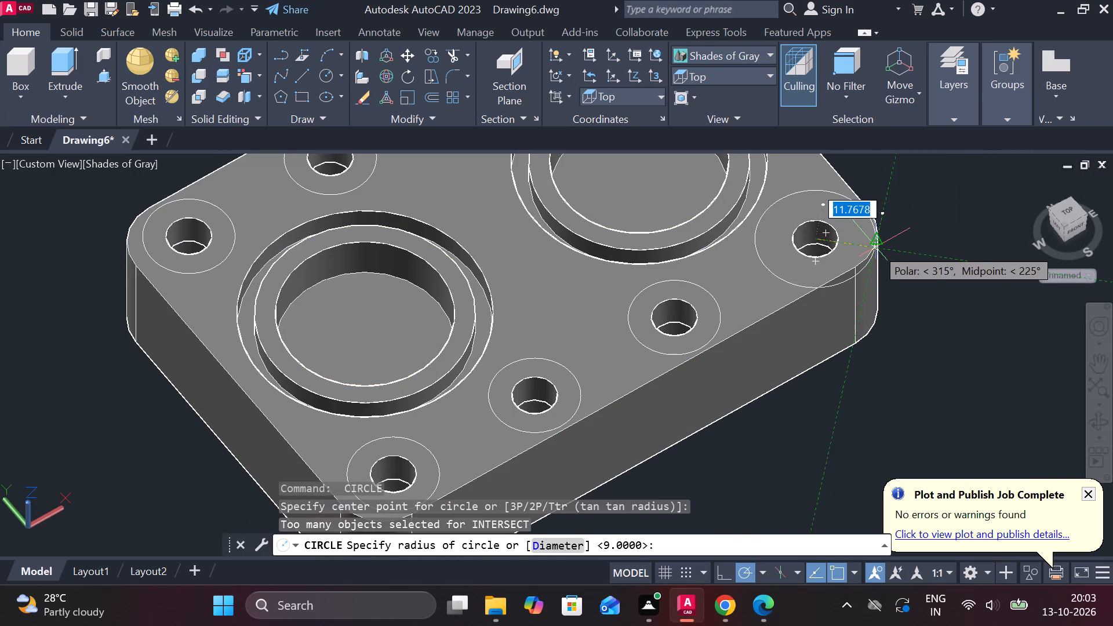
{"action": "key", "text": "9"}
{"action": "key", "text": "Return"}
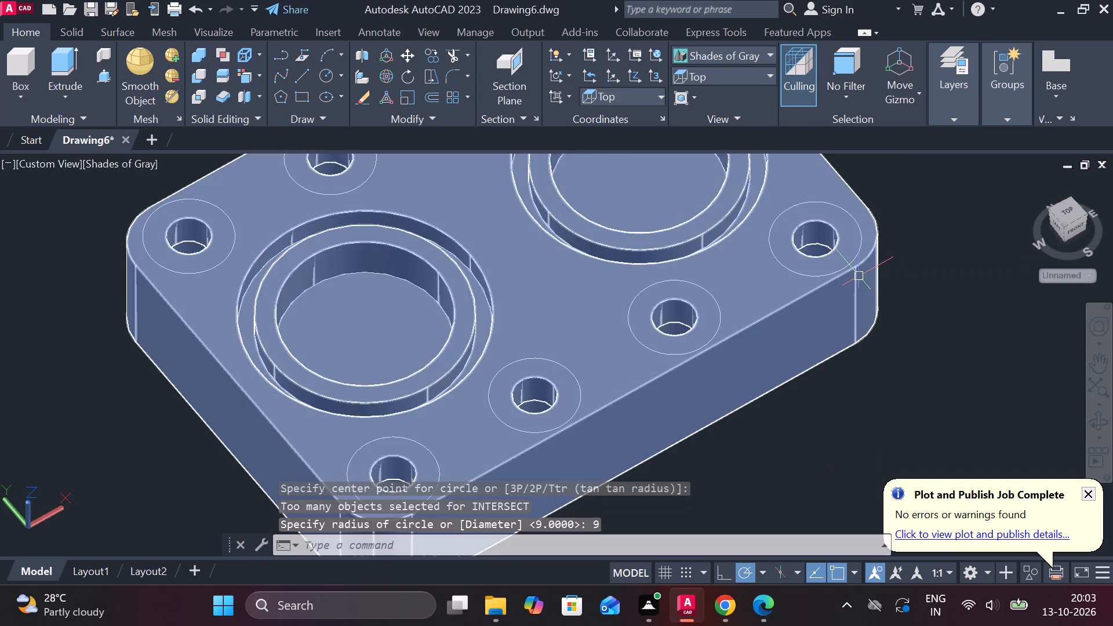
Draw a radius 27.5 circle on the top face, concentric with the grooved recess nearest the near corner.
{"action": "scroll", "coordinate": [859, 276], "scroll_direction": "down", "scroll_amount": 2}
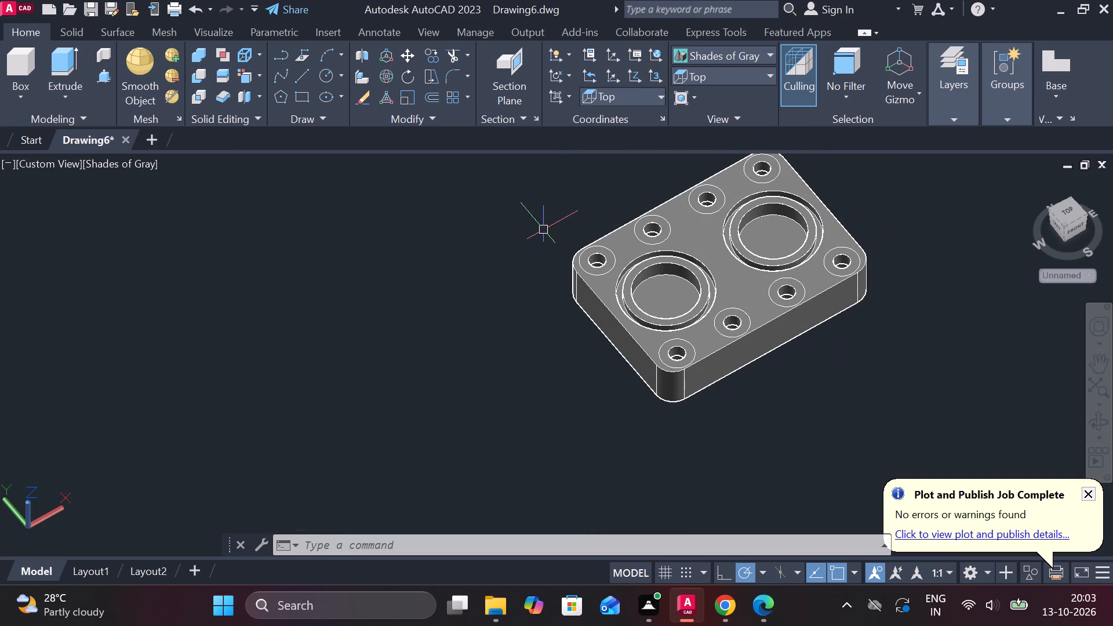
{"action": "scroll", "coordinate": [673, 258], "scroll_direction": "up", "scroll_amount": 2}
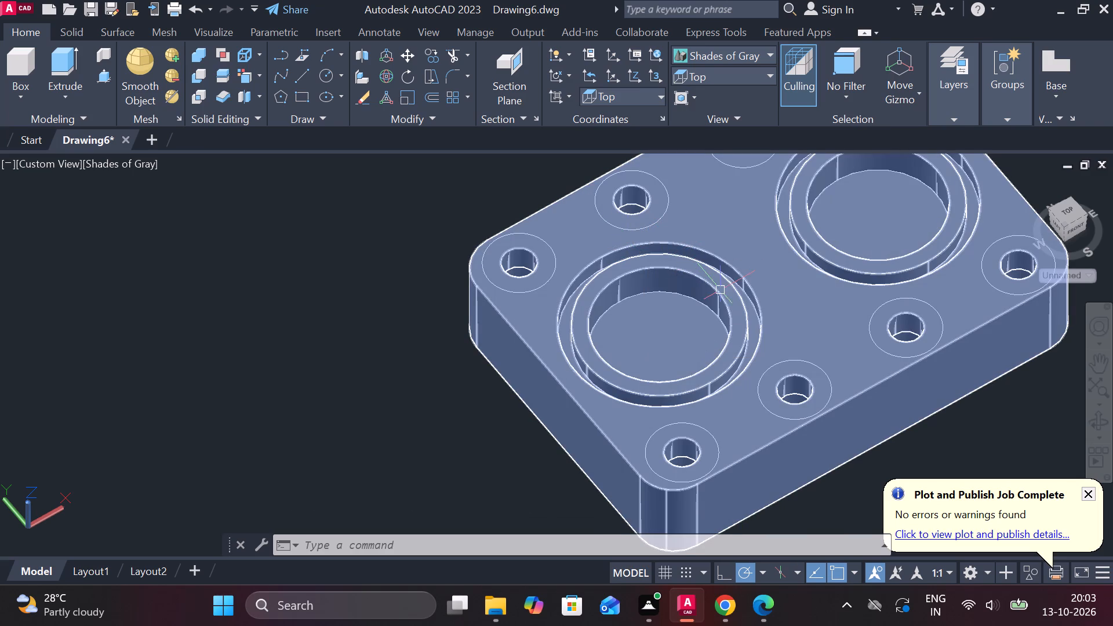
{"action": "key", "text": "c"}
{"action": "key", "text": "space"}
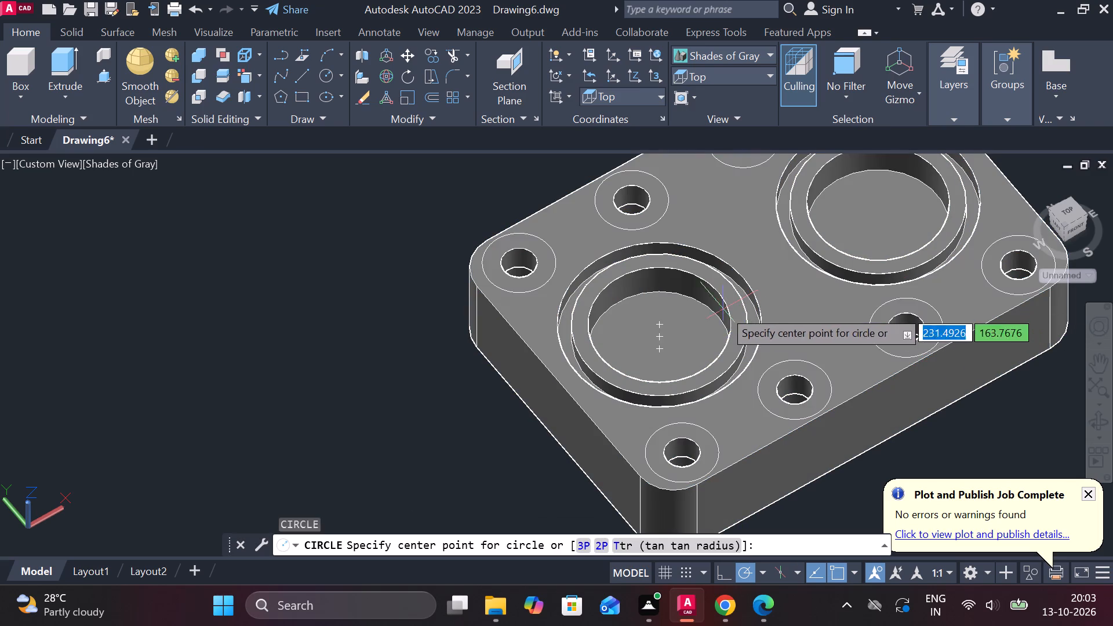
{"action": "scroll", "coordinate": [681, 347], "scroll_direction": "down", "scroll_amount": 1}
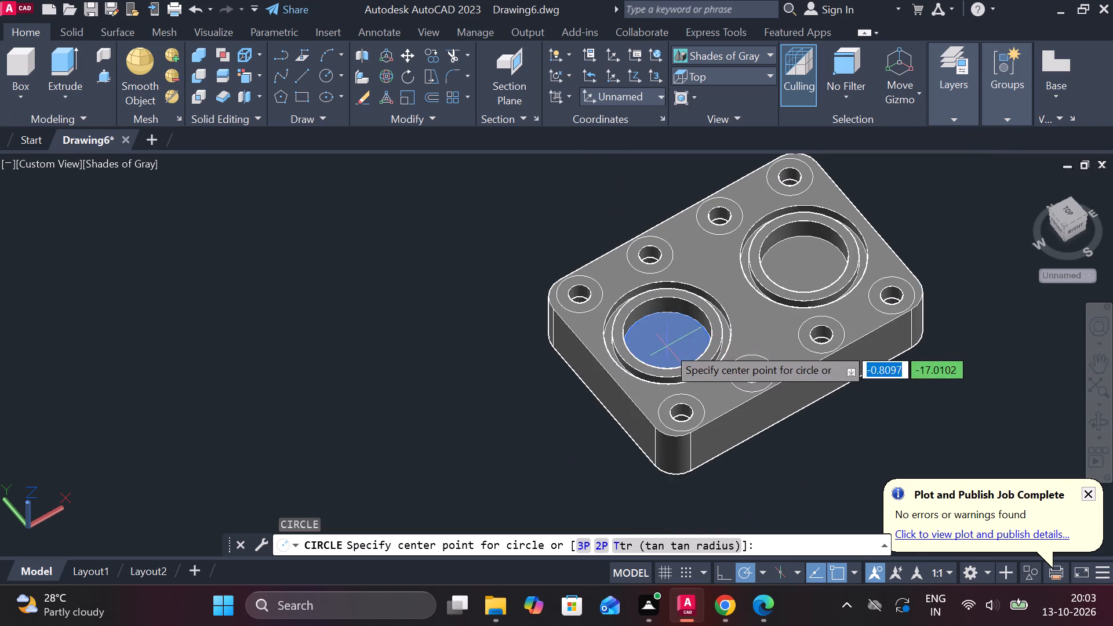
{"action": "middle_click_drag", "start_coordinate": [667, 347], "coordinate": [689, 311], "text": "shift"}
{"action": "scroll", "coordinate": [689, 311], "scroll_direction": "up", "scroll_amount": 2}
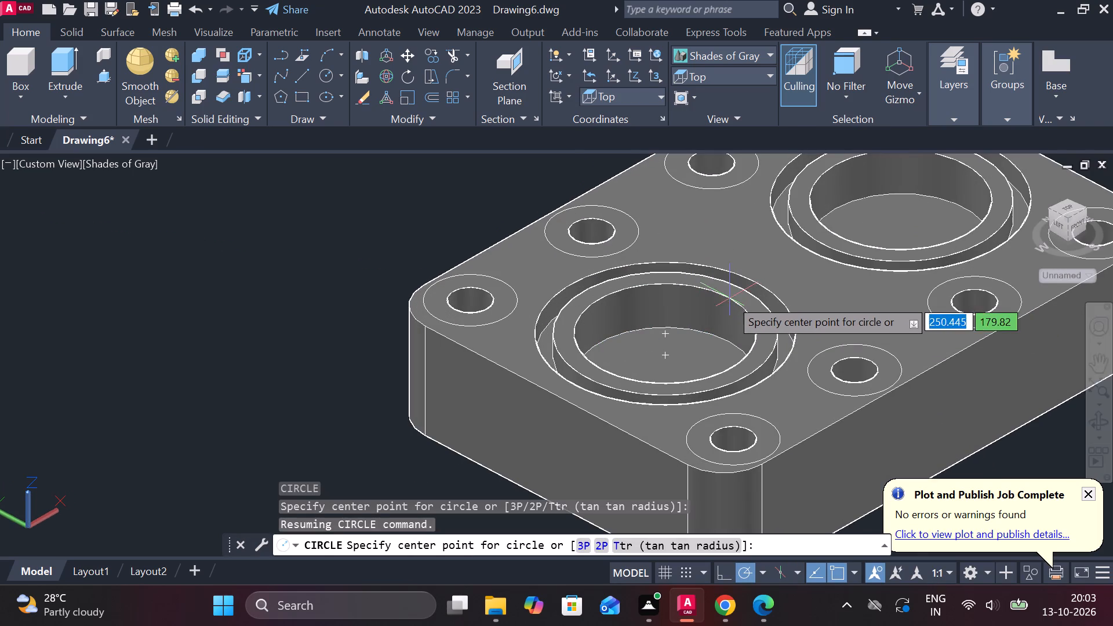
{"action": "left_click", "coordinate": [670, 332]}
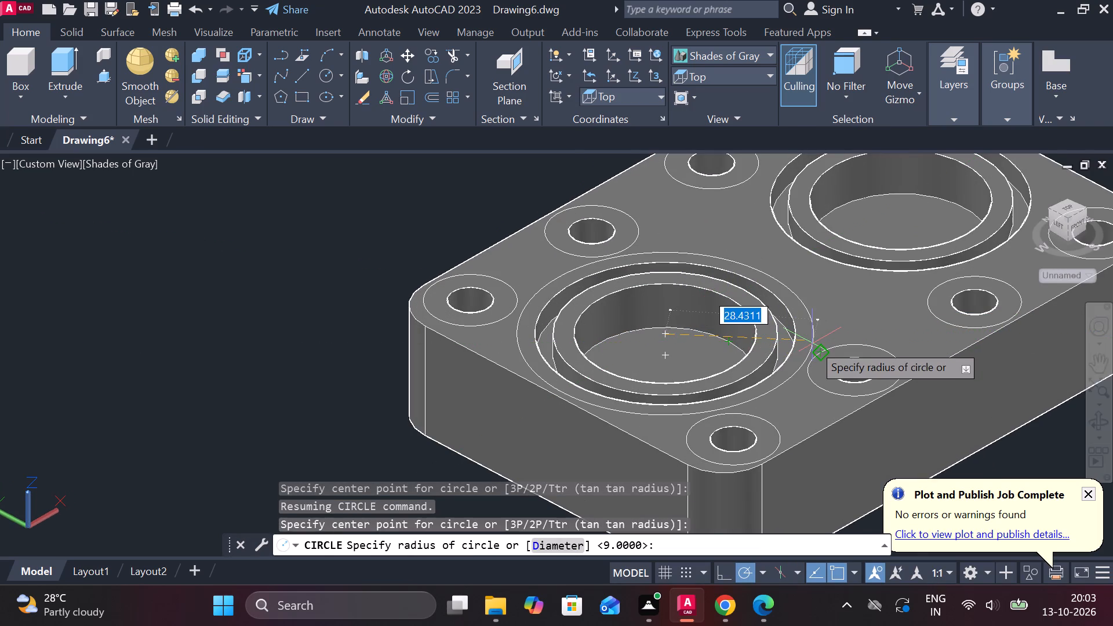
{"action": "type", "text": "27"}
{"action": "key", "text": "period"}
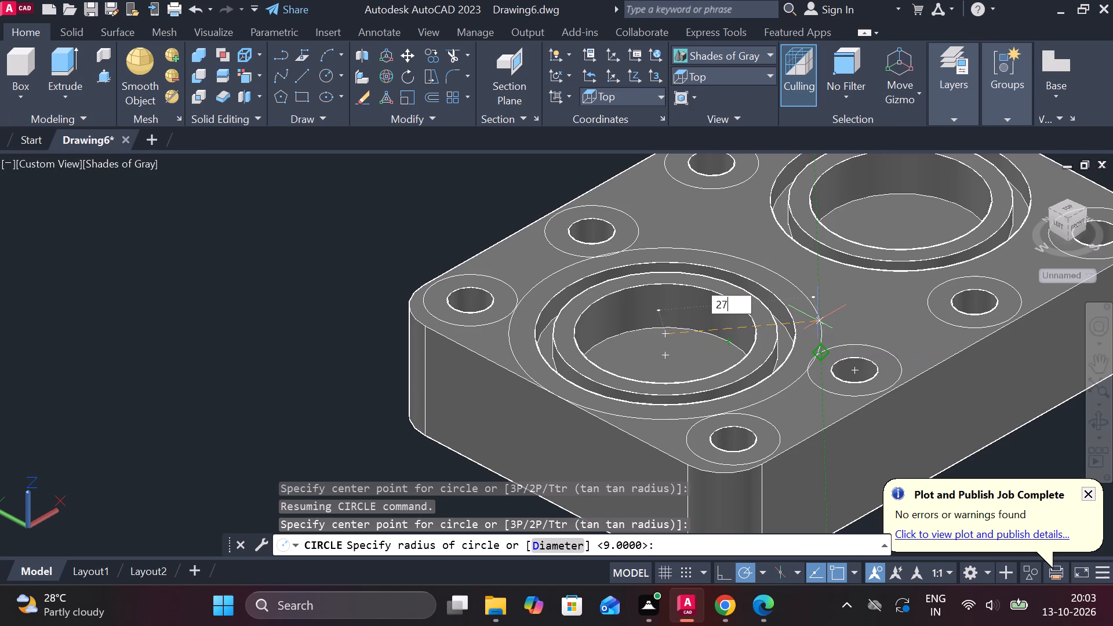
{"action": "type", "text": "5"}
{"action": "key", "text": "space"}
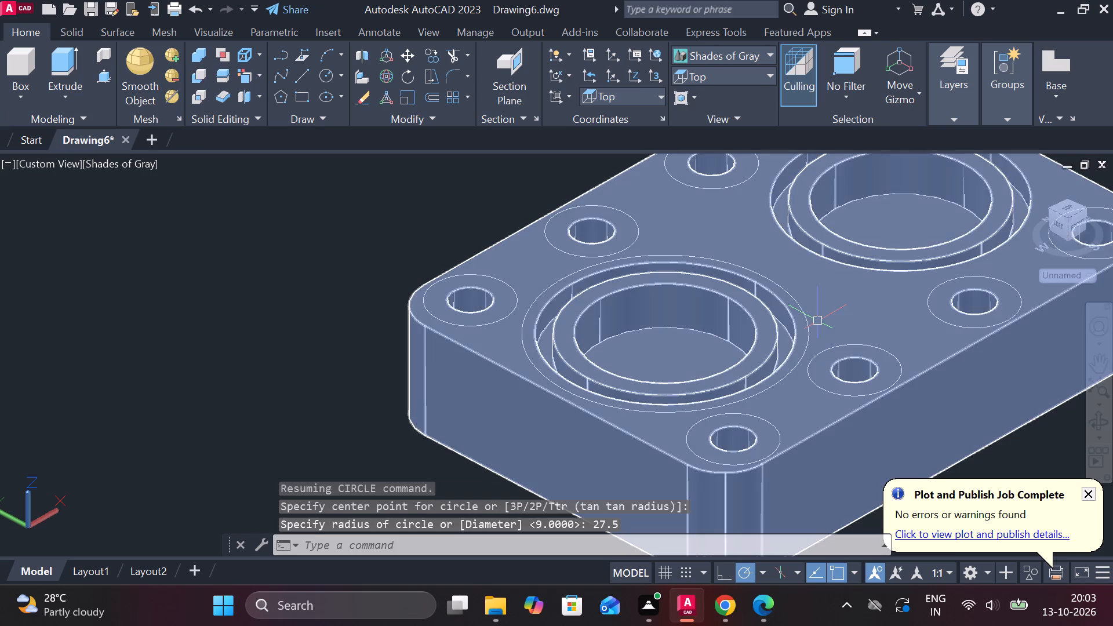
Draw a radius 27.5 circle on the top face, concentric with the other grooved recess.
{"action": "middle_click_drag", "start_coordinate": [816, 220], "coordinate": [685, 293]}
{"action": "key", "text": "space"}
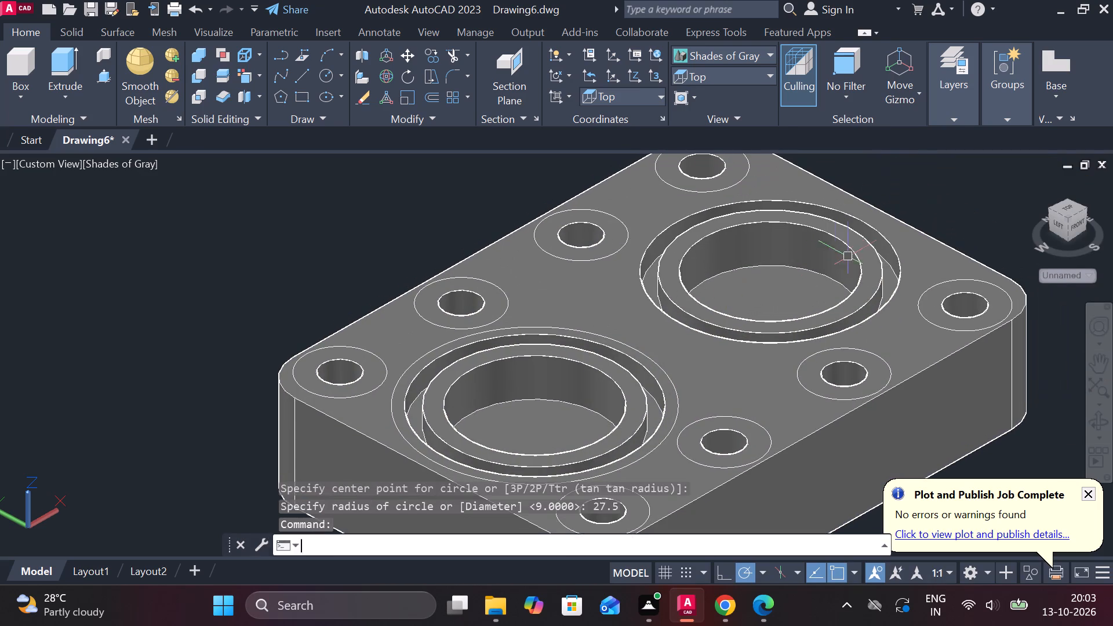
{"action": "left_click", "coordinate": [773, 269]}
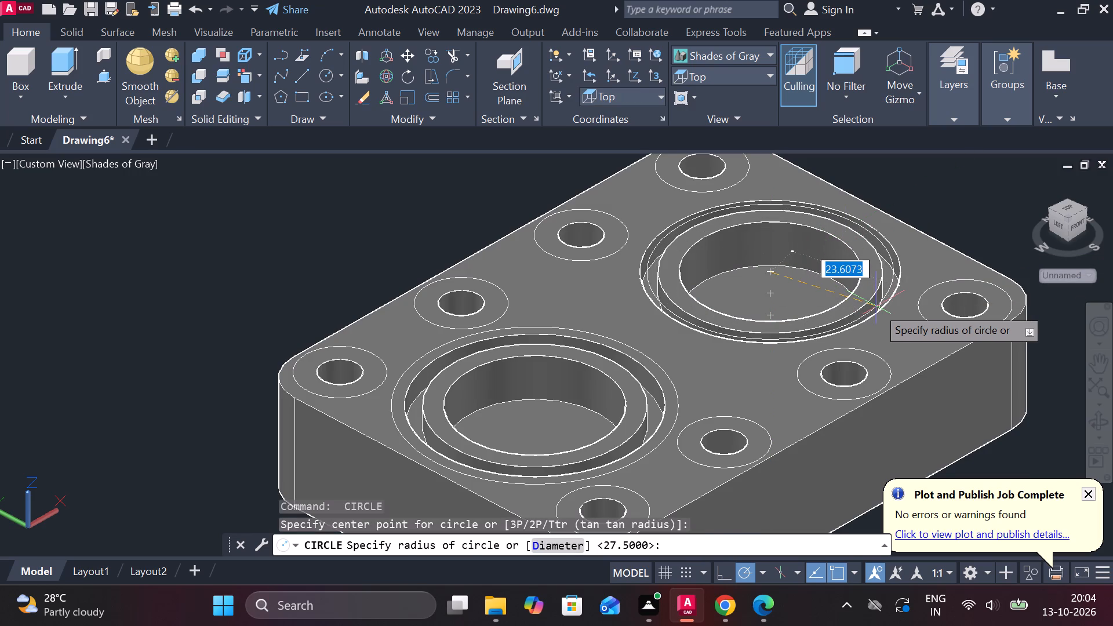
{"action": "type", "text": "27.5"}
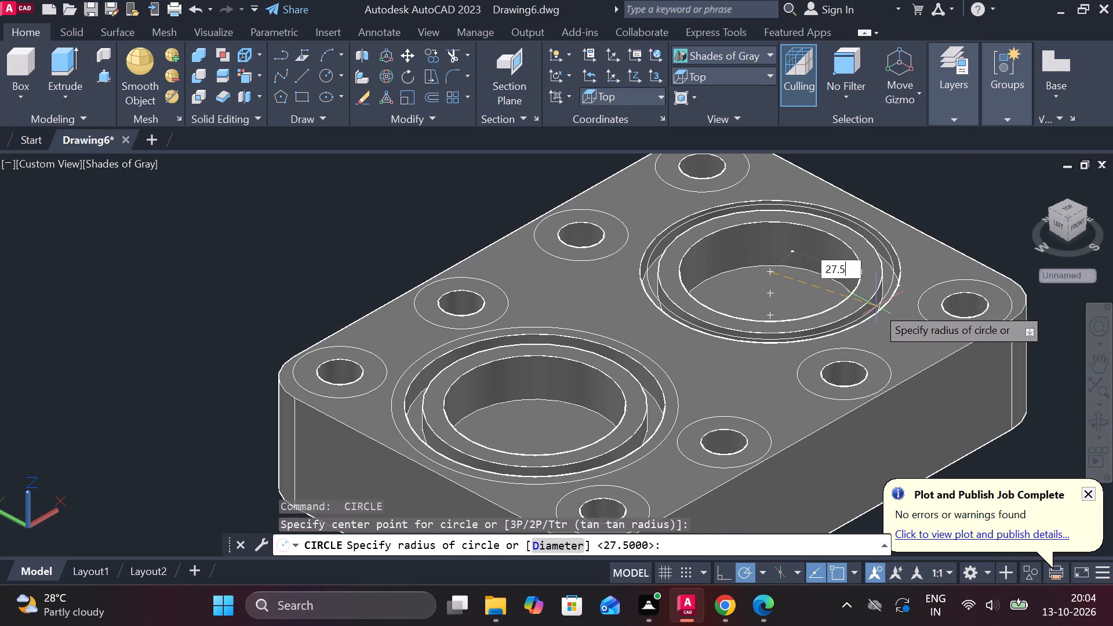
{"action": "key", "text": "space"}
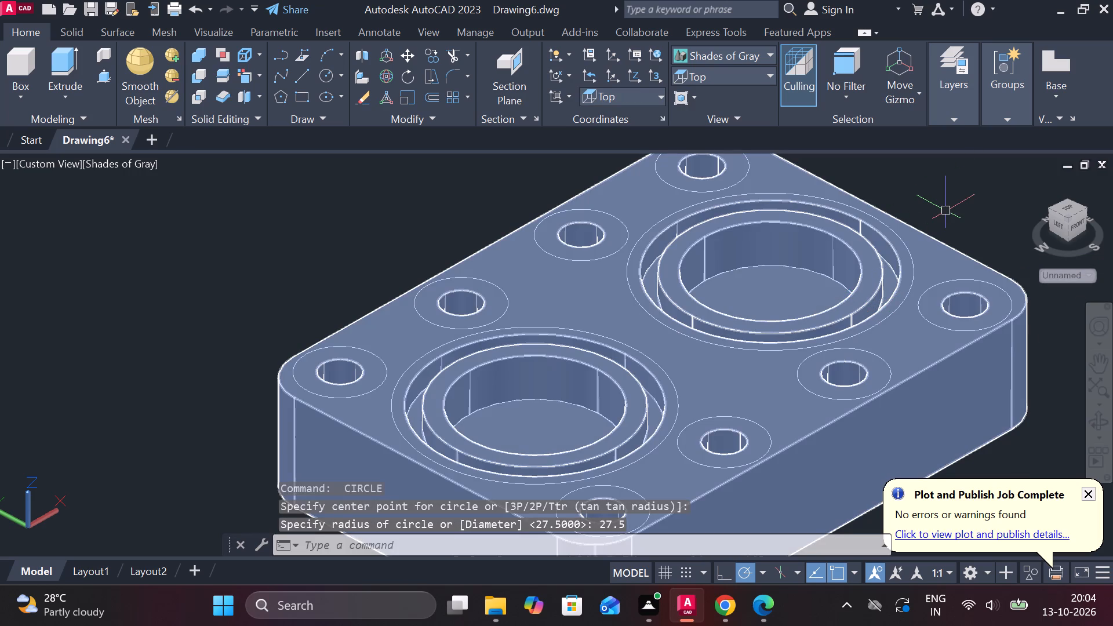
Show the block in the Top view with the 2D Wireframe visual style.
{"action": "left_click", "coordinate": [759, 81]}
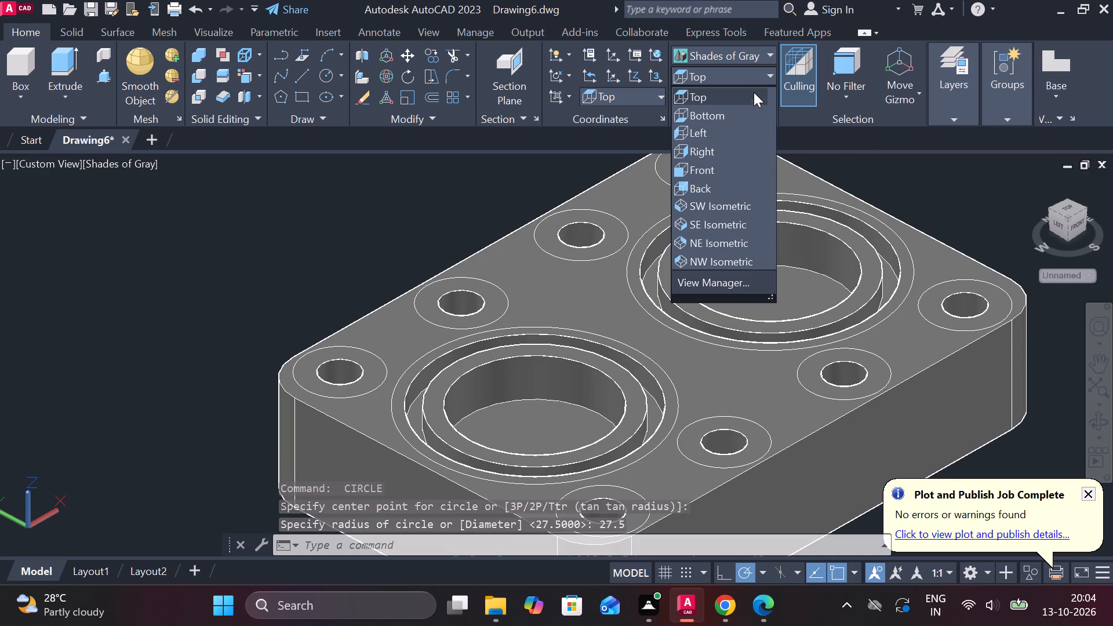
{"action": "left_click", "coordinate": [697, 102]}
{"action": "middle_click_drag", "start_coordinate": [563, 282], "coordinate": [568, 282]}
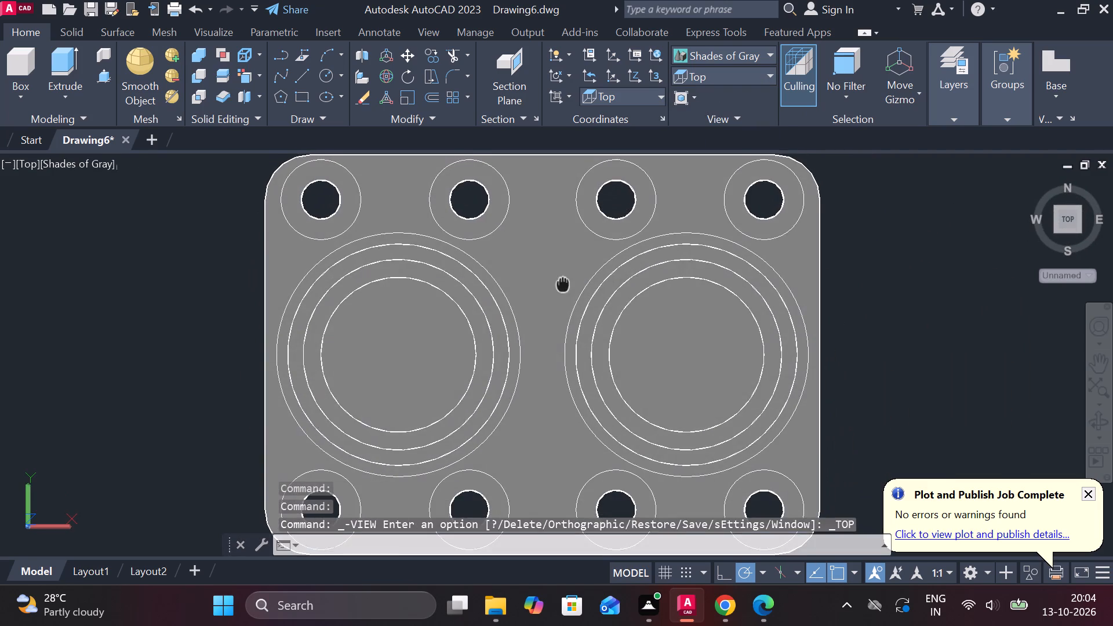
{"action": "middle_click_drag", "start_coordinate": [568, 282], "coordinate": [634, 293]}
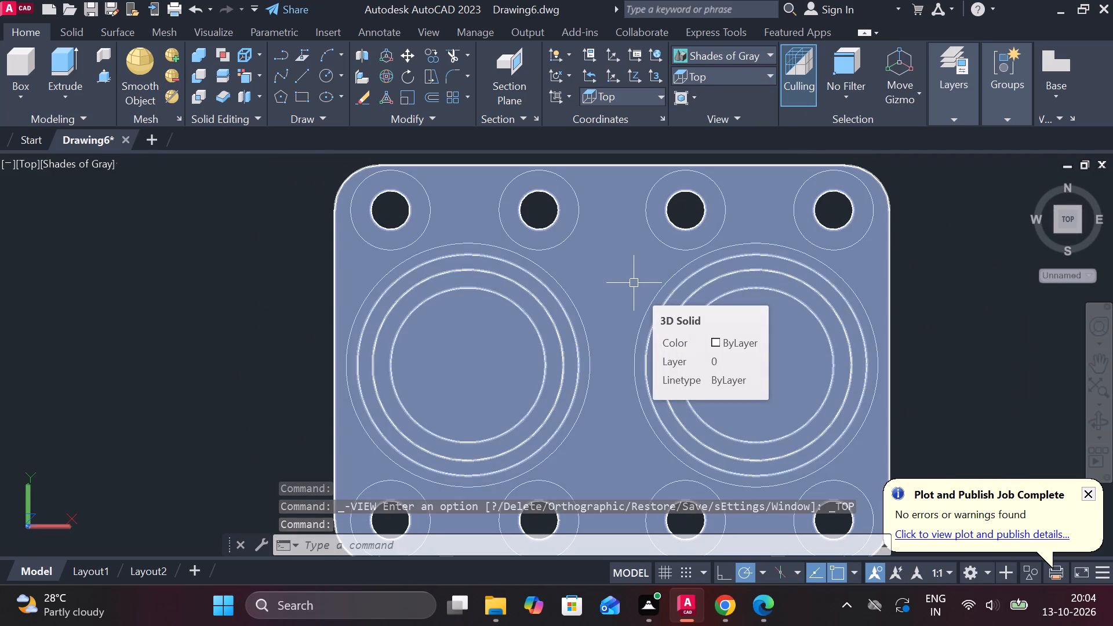
{"action": "scroll", "coordinate": [526, 262], "scroll_direction": "up", "scroll_amount": 1}
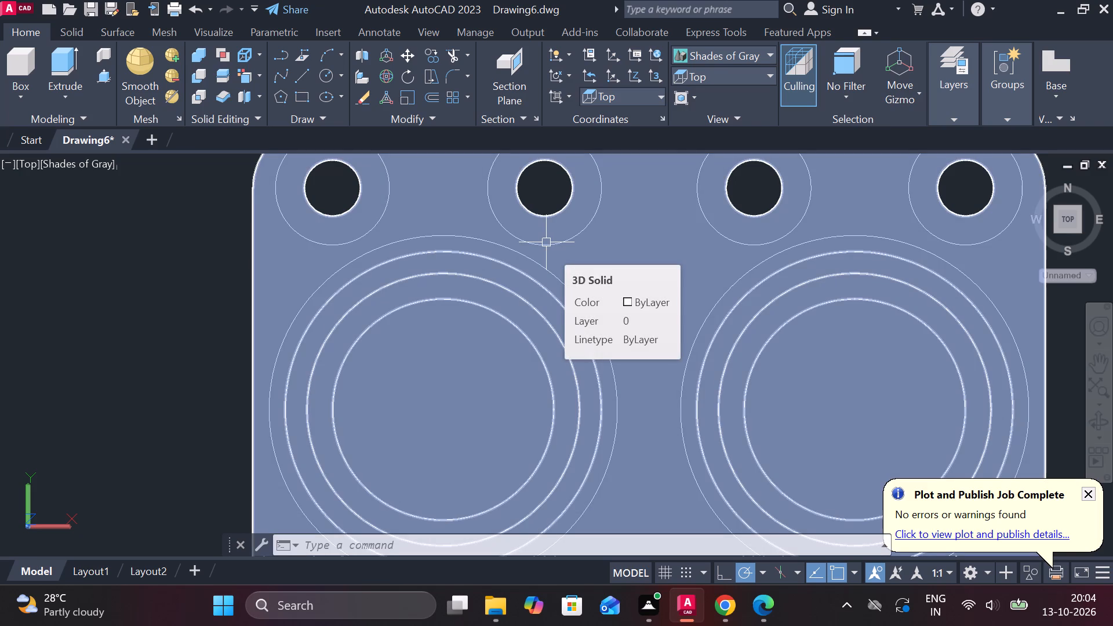
{"action": "scroll", "coordinate": [576, 243], "scroll_direction": "up", "scroll_amount": 1}
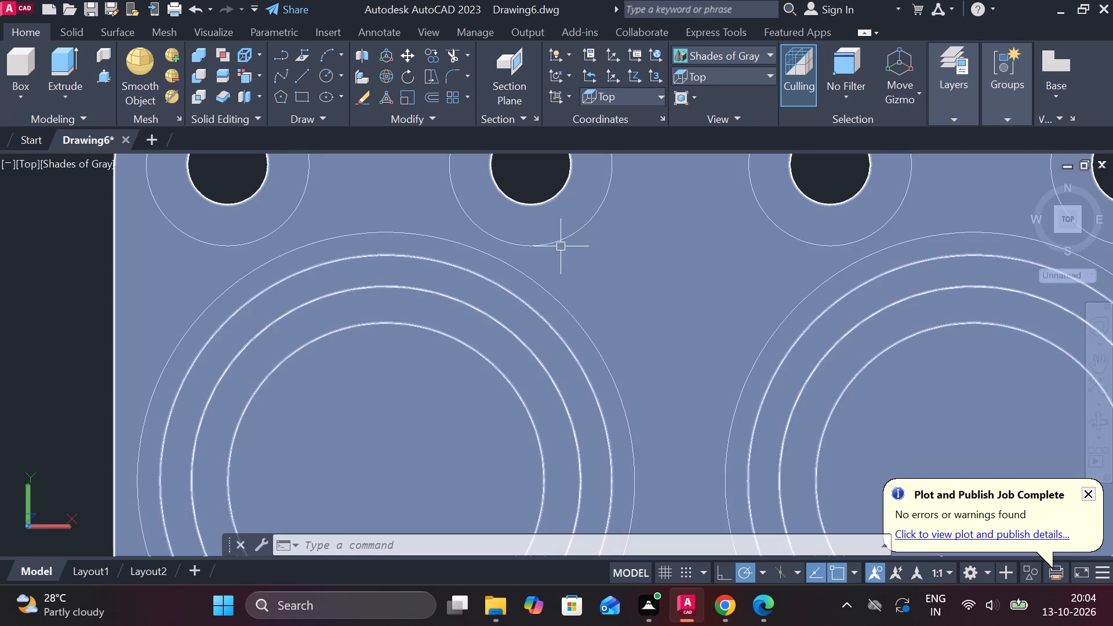
{"action": "left_click", "coordinate": [738, 53]}
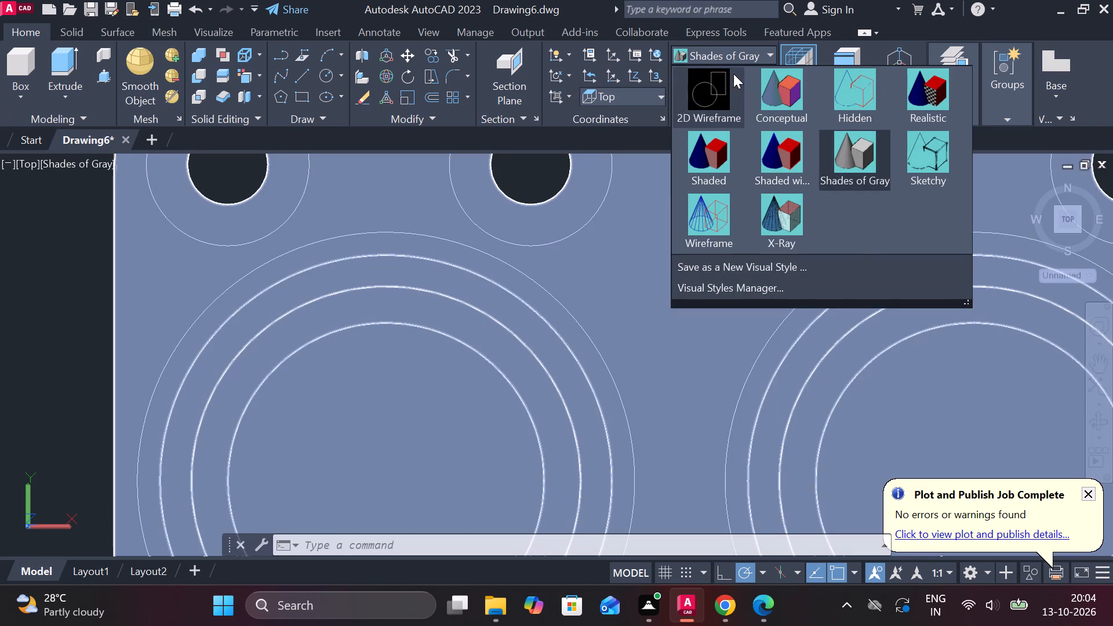
{"action": "left_click", "coordinate": [728, 75]}
Fillet the second back-row hole's radius 9 circle to the west recess's radius 27.5 circle with radius 1.5.
{"action": "scroll", "coordinate": [606, 272], "scroll_direction": "up", "scroll_amount": 1}
{"action": "middle_click_drag", "start_coordinate": [638, 295], "coordinate": [681, 296]}
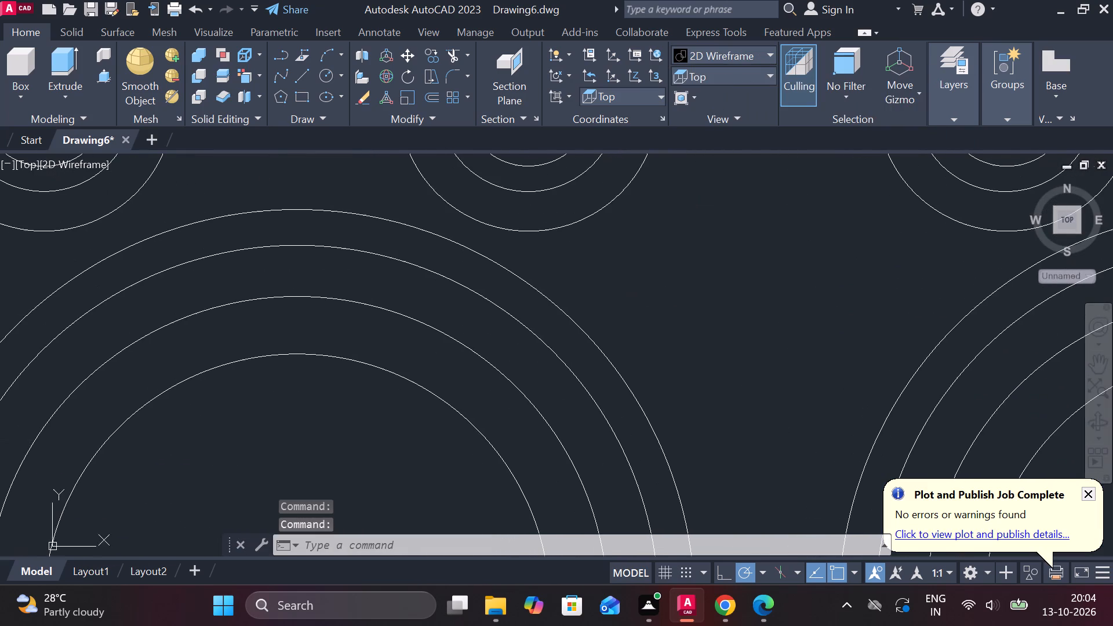
{"action": "type", "text": "f r"}
{"action": "key", "text": "space"}
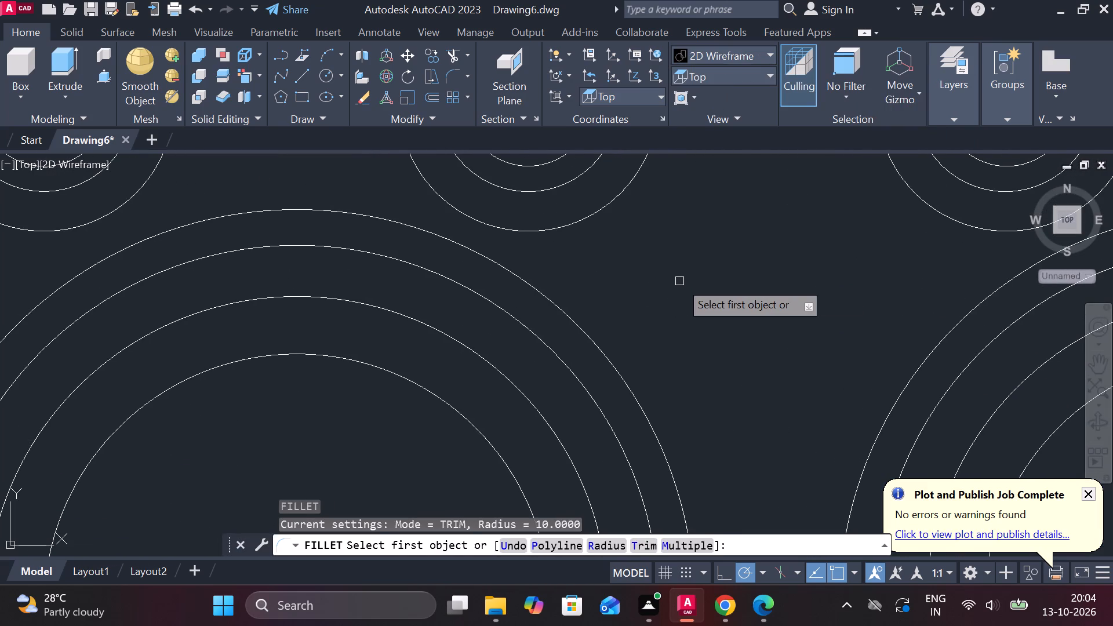
{"action": "type", "text": "1."}
{"action": "type", "text": "5"}
{"action": "key", "text": "space"}
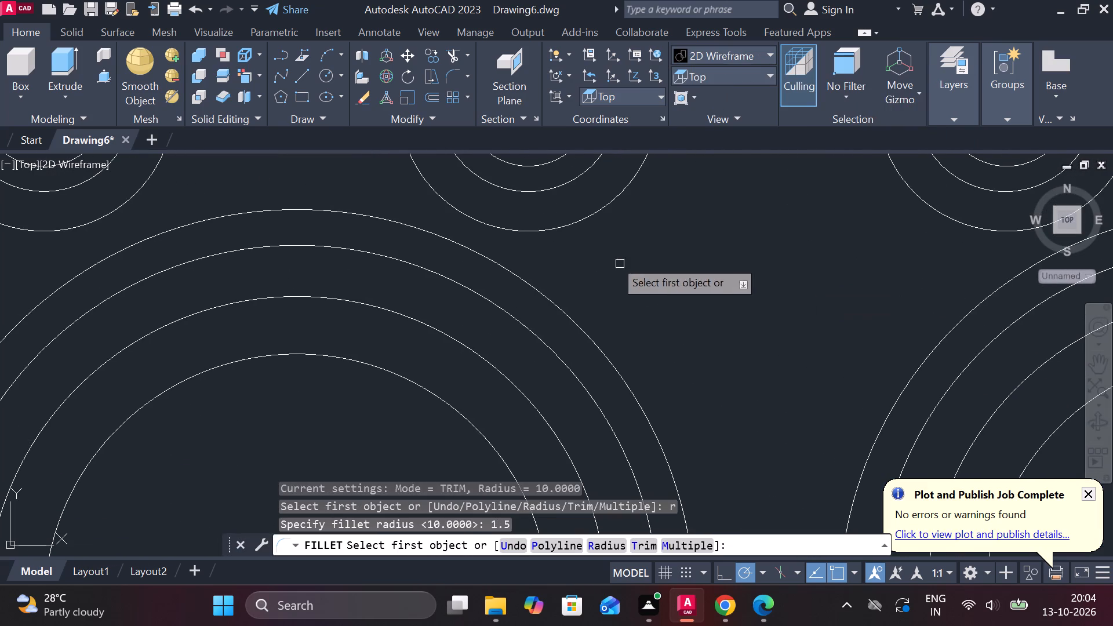
{"action": "left_click", "coordinate": [580, 225]}
{"action": "left_click", "coordinate": [544, 294]}
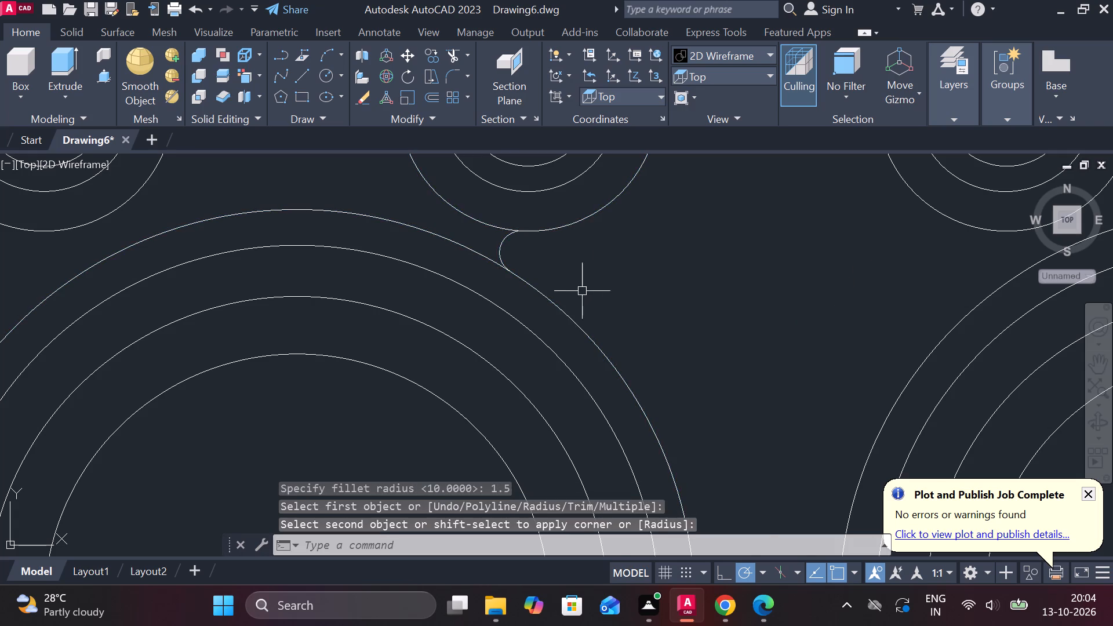
Fillet the first back-row hole's radius 9 circle to the same radius 27.5 recess circle with radius 1.5.
{"action": "scroll", "coordinate": [583, 288], "scroll_direction": "down", "scroll_amount": 1}
{"action": "middle_click_drag", "start_coordinate": [610, 283], "coordinate": [756, 307]}
{"action": "key", "text": "space"}
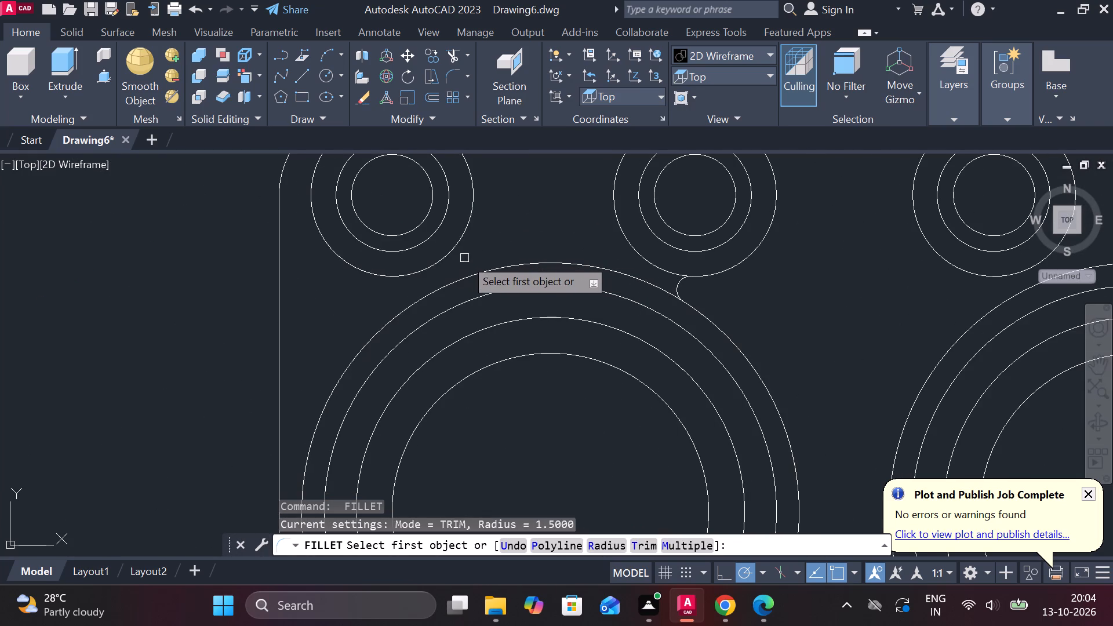
{"action": "left_click", "coordinate": [449, 253]}
{"action": "left_click", "coordinate": [484, 274]}
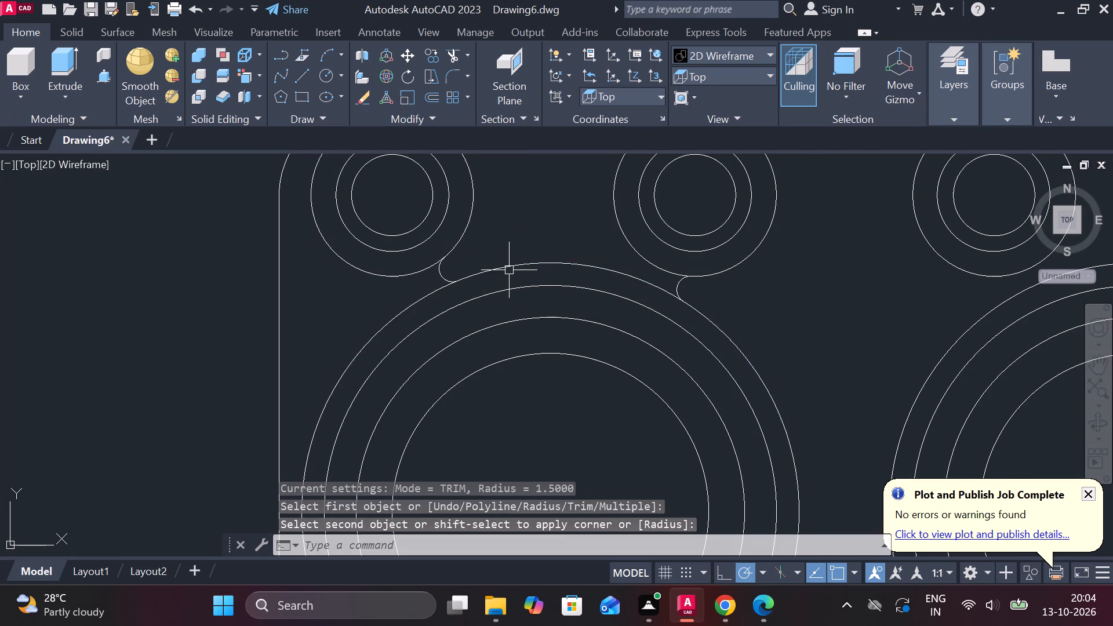
Set the visual style back to Shades of Gray.
{"action": "middle_click_drag", "start_coordinate": [528, 260], "coordinate": [545, 333]}
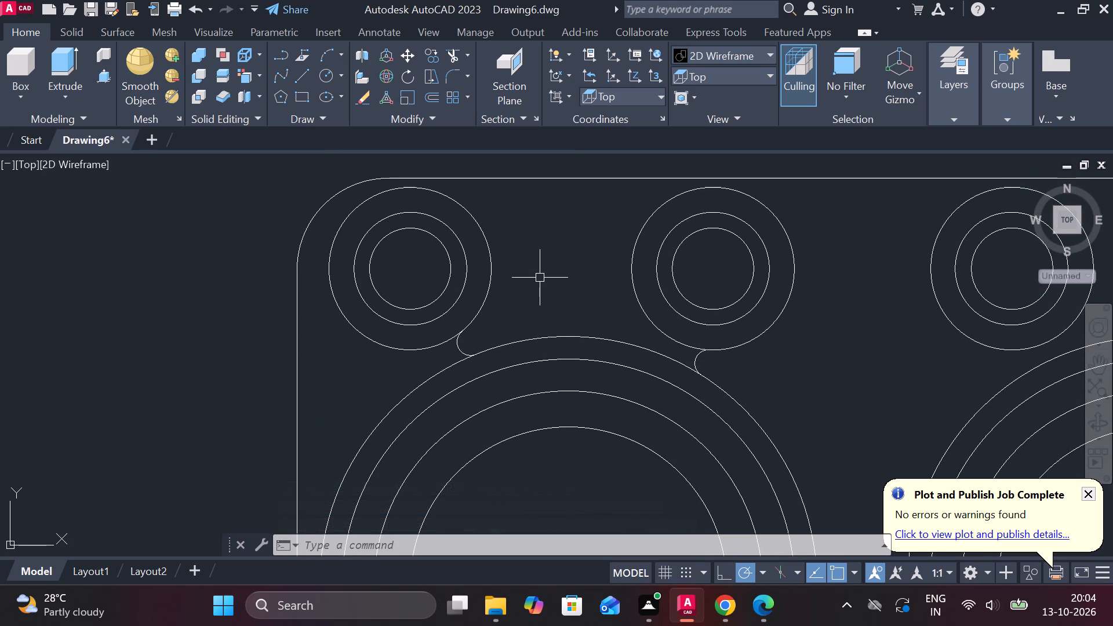
{"action": "middle_click_drag", "start_coordinate": [544, 259], "coordinate": [502, 282]}
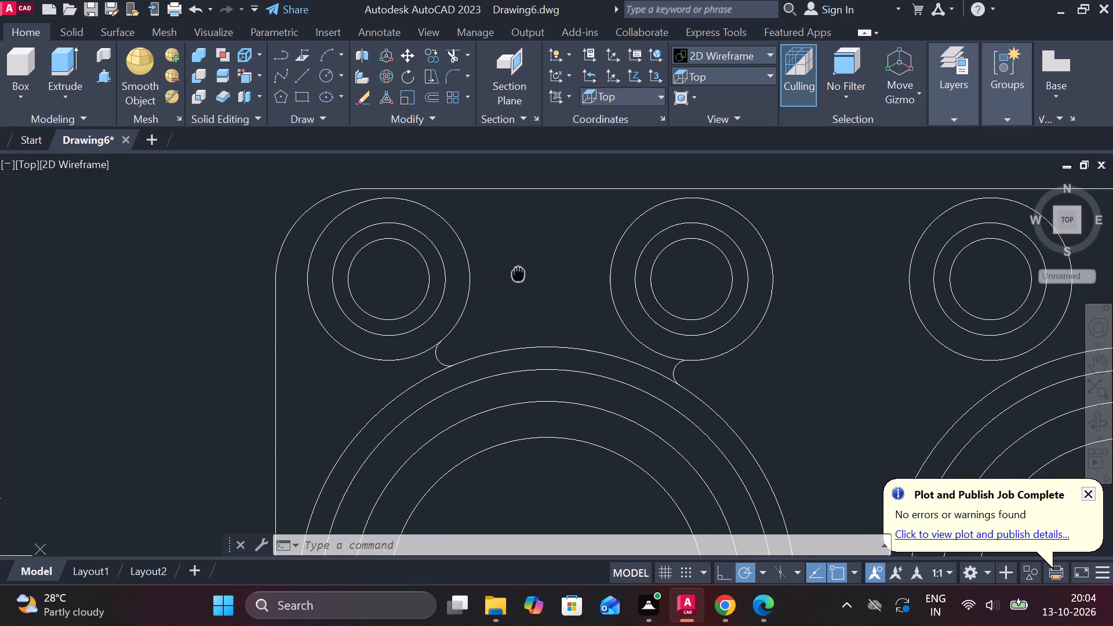
{"action": "middle_click_drag", "start_coordinate": [502, 282], "coordinate": [477, 293]}
{"action": "scroll", "coordinate": [513, 269], "scroll_direction": "down", "scroll_amount": 1}
{"action": "key", "text": "Escape"}
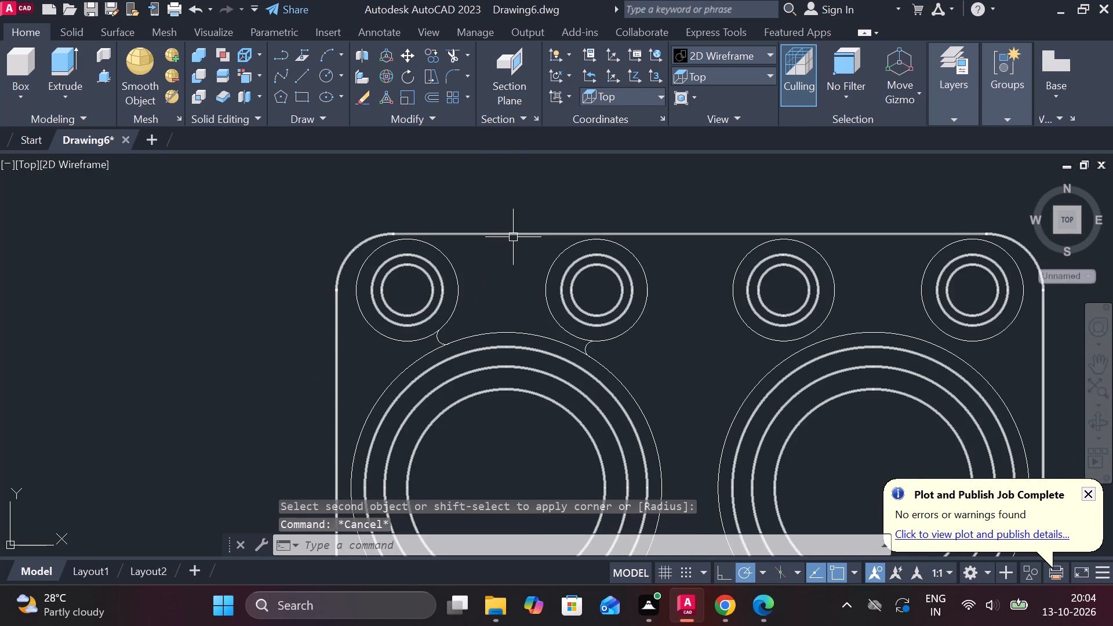
{"action": "left_click", "coordinate": [724, 49]}
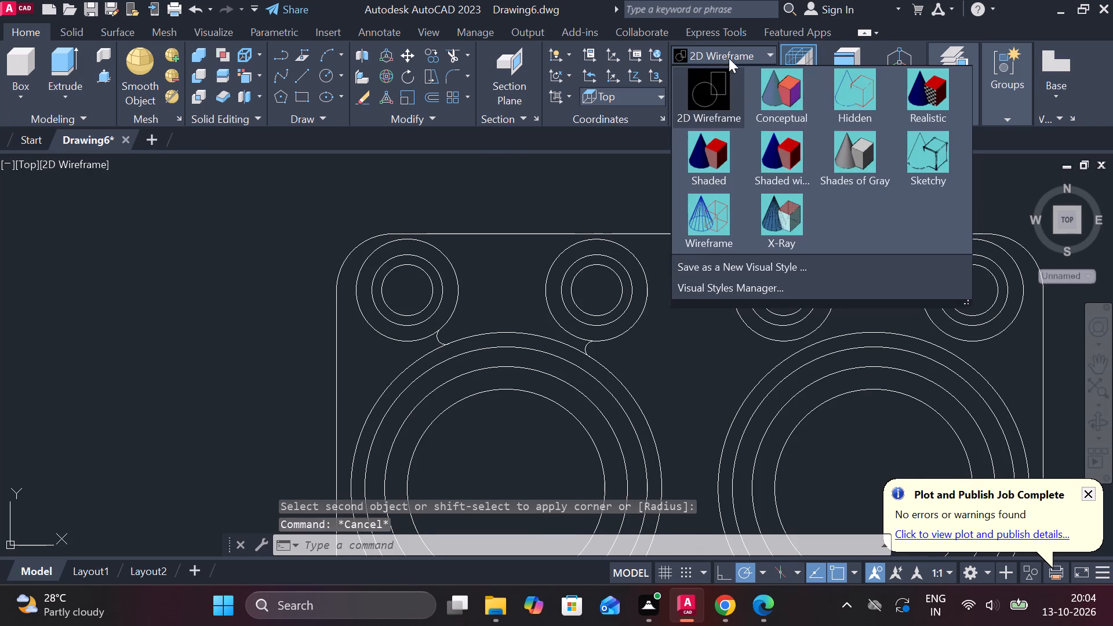
{"action": "left_click", "coordinate": [831, 145]}
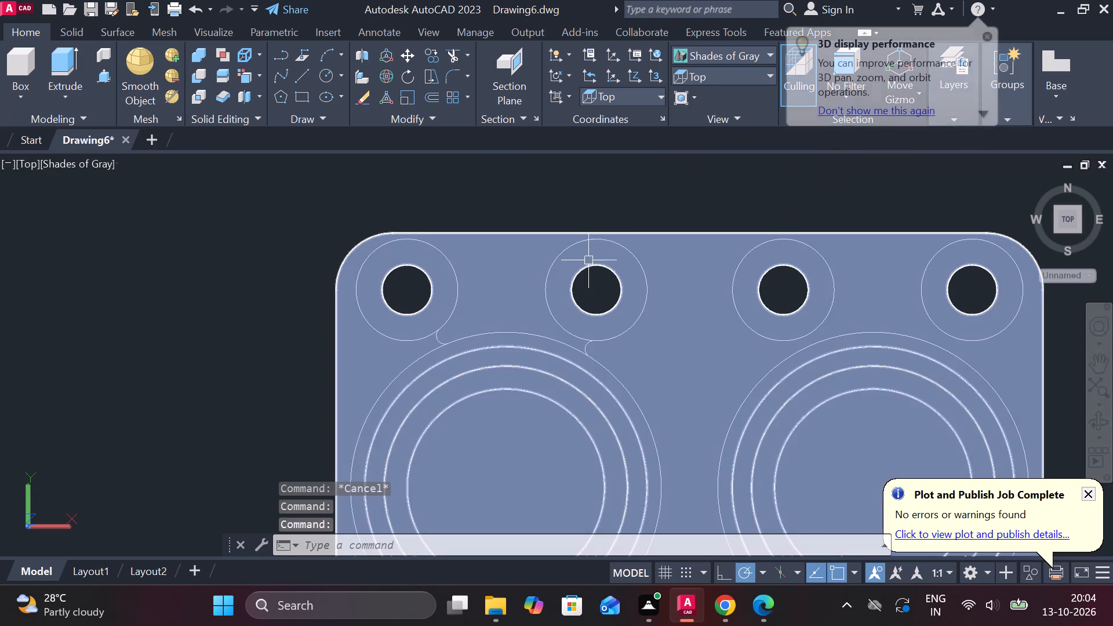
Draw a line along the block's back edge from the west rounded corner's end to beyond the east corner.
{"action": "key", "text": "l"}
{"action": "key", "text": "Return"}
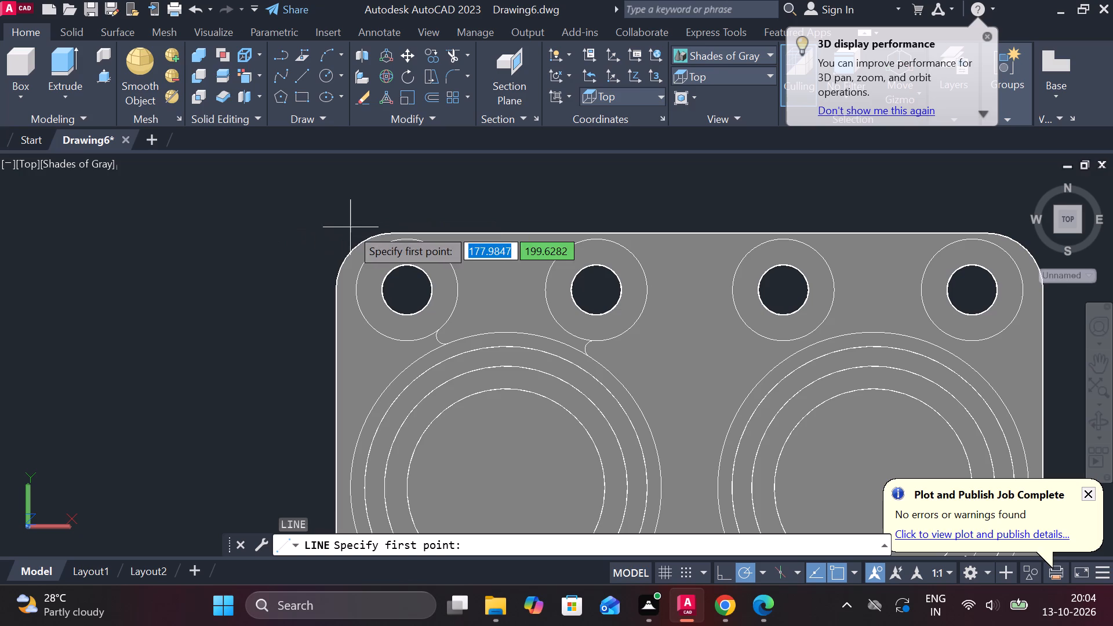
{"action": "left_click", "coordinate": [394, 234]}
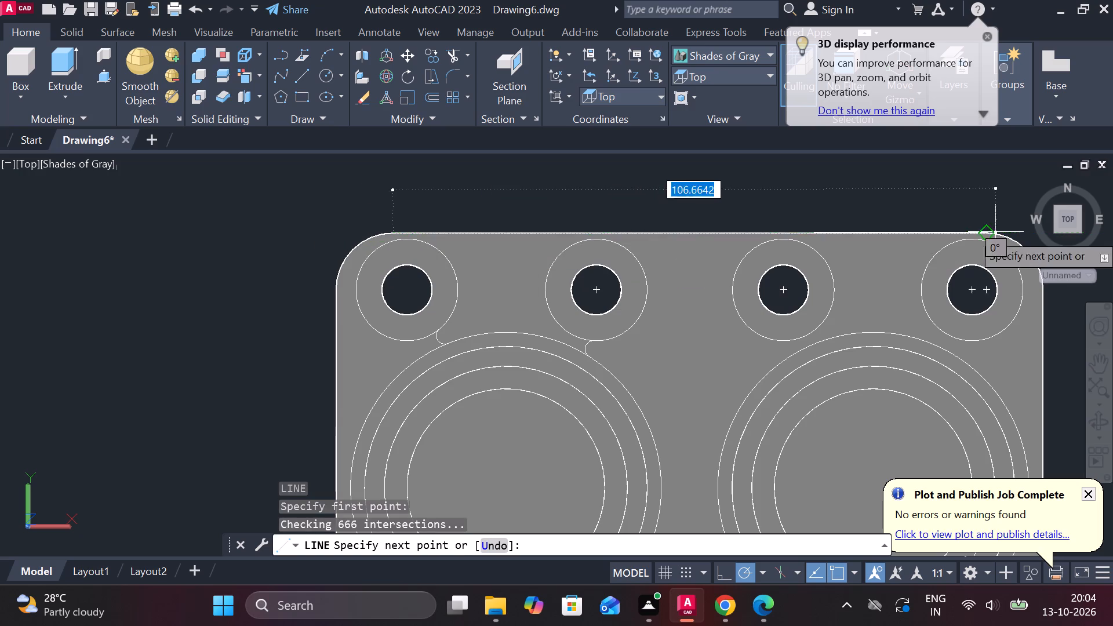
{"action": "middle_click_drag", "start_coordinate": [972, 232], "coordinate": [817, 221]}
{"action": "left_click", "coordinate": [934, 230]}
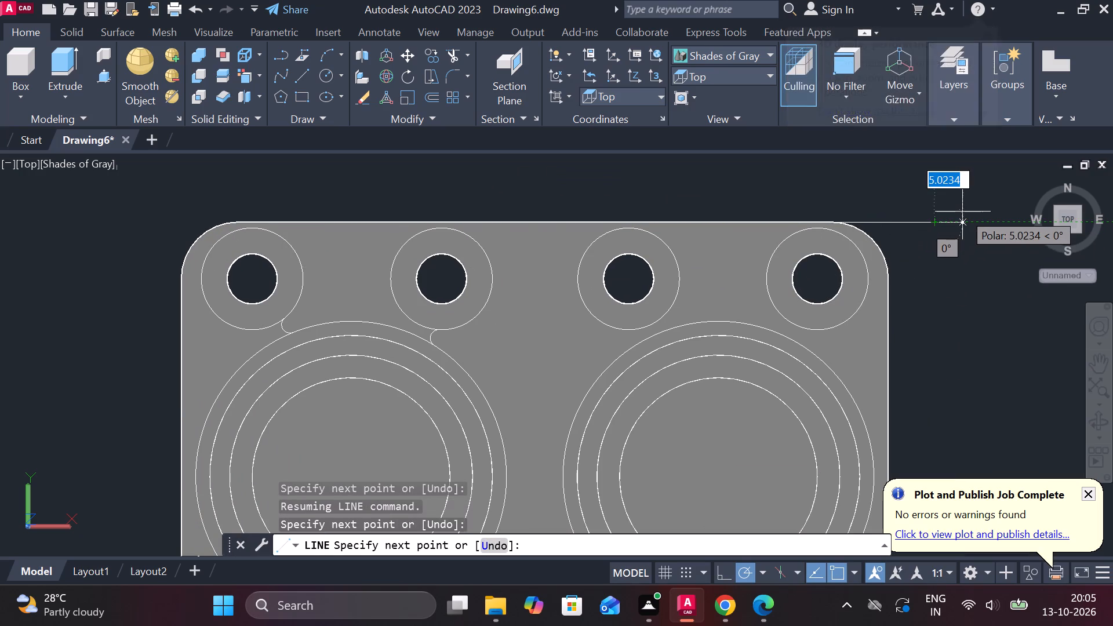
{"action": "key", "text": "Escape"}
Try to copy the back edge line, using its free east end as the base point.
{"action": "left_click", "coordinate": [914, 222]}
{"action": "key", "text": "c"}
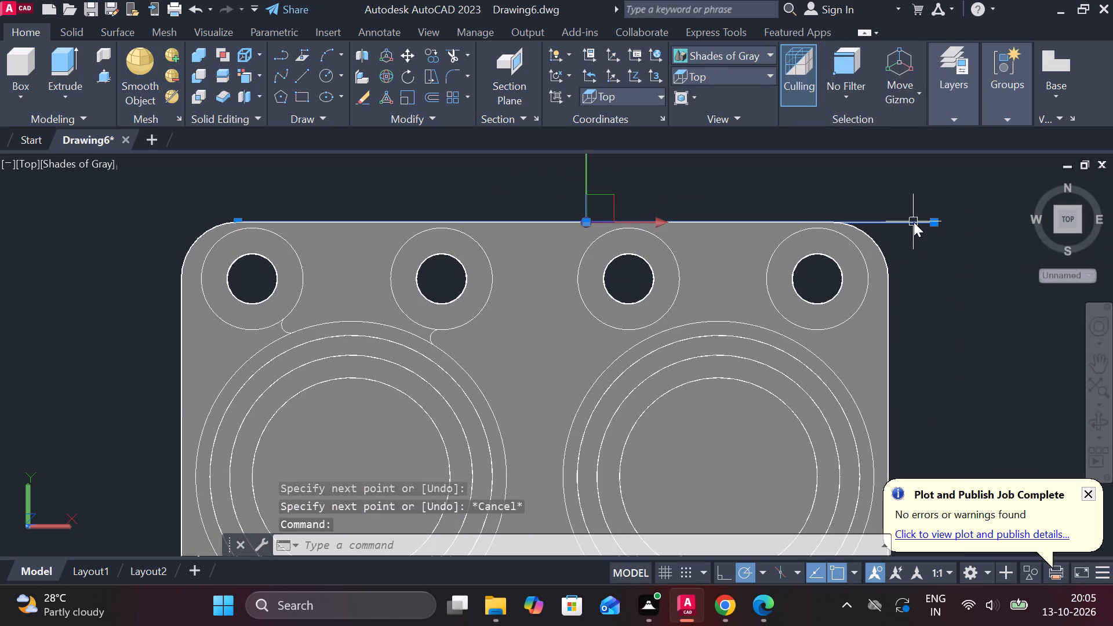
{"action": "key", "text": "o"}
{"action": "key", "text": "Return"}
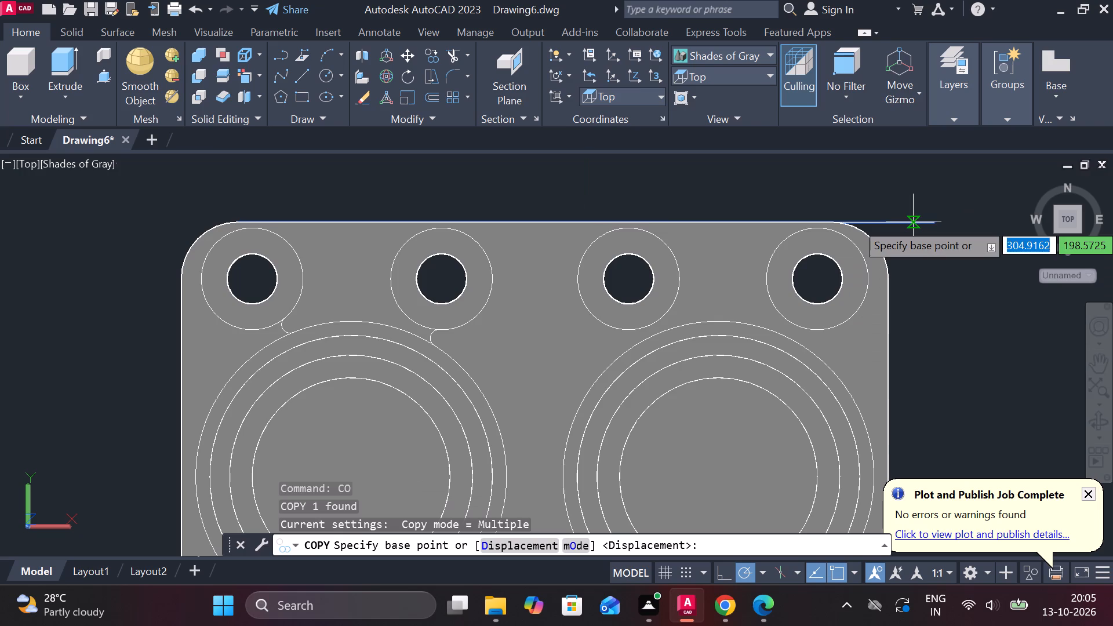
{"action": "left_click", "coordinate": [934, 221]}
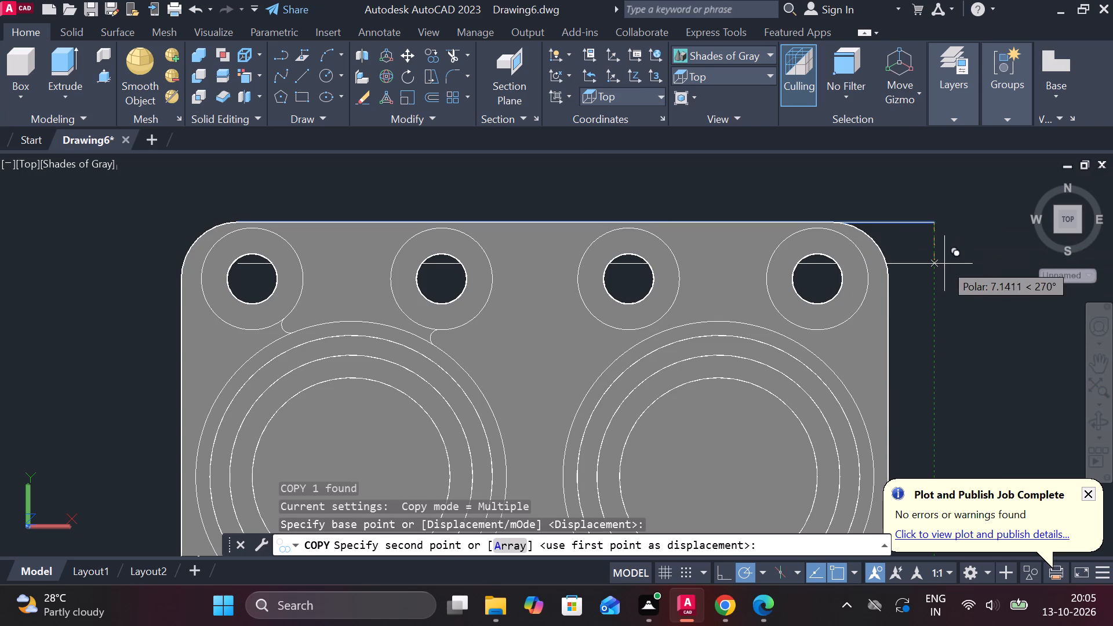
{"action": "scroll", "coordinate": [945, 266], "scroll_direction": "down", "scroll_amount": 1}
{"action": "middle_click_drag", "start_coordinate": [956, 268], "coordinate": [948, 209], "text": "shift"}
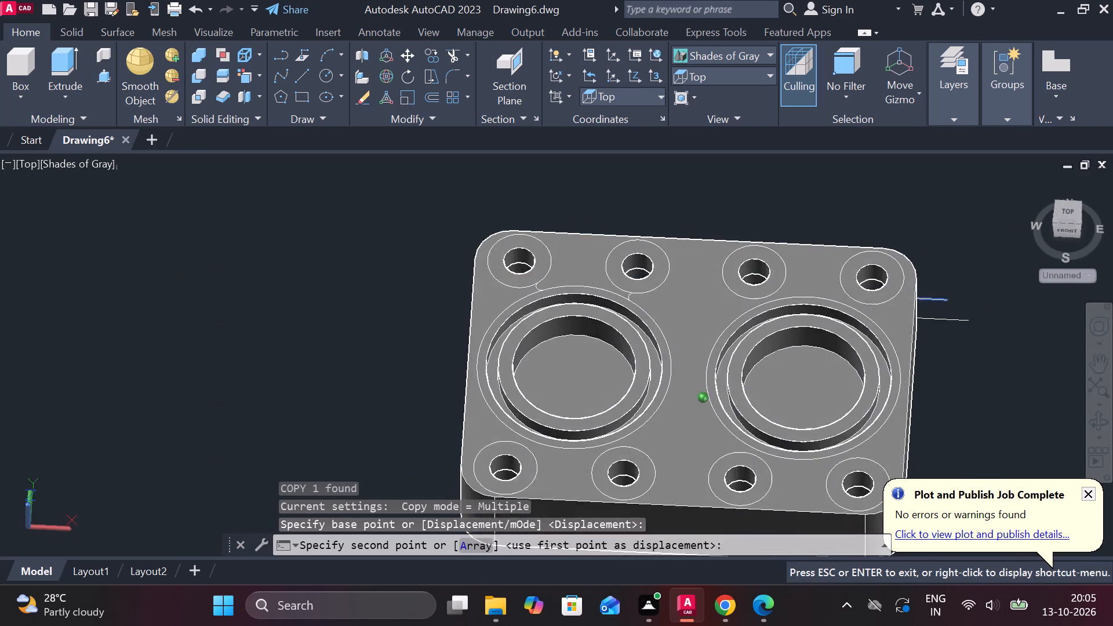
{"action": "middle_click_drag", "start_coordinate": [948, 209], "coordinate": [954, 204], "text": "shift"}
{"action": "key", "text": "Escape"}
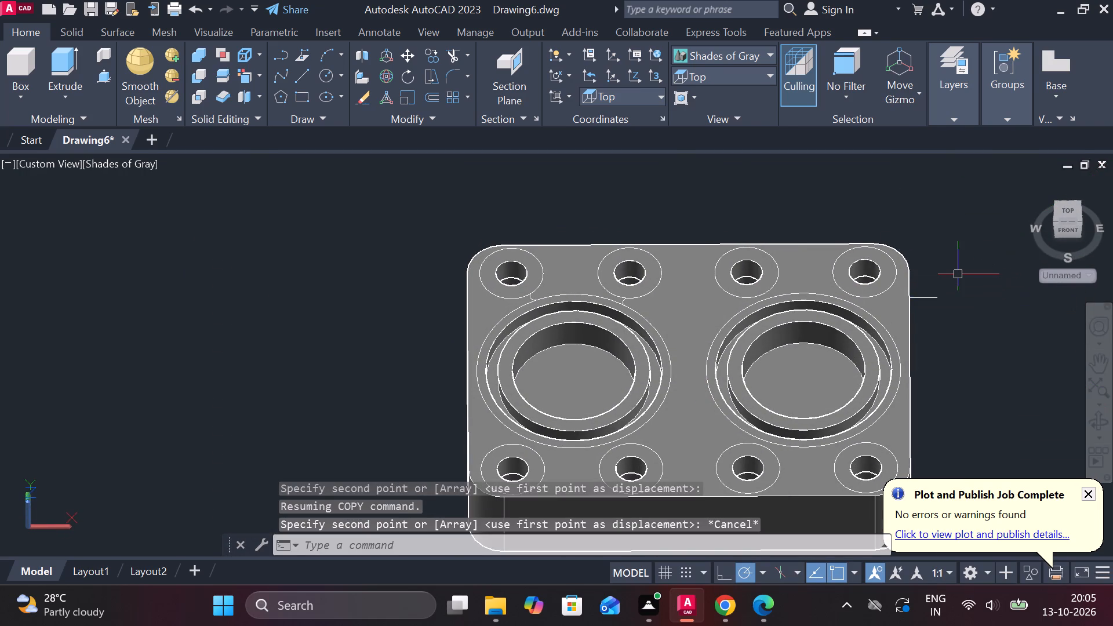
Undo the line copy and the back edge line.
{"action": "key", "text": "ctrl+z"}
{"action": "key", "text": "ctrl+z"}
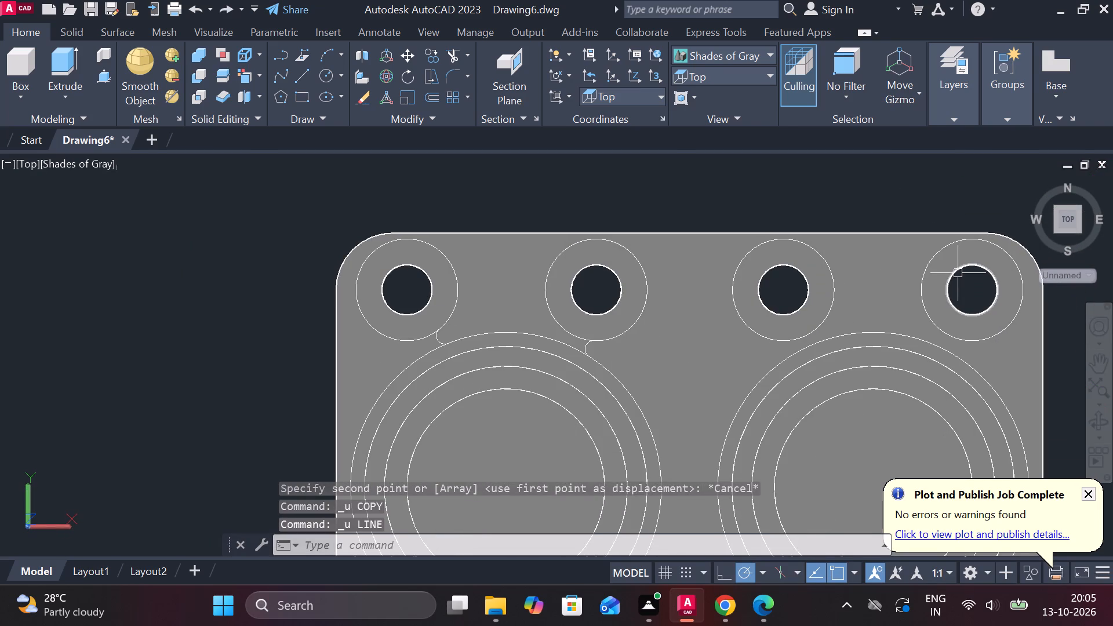
Draw a line along the block's top back edge from the east rounded corner's end to beyond the west corner.
{"action": "scroll", "coordinate": [787, 234], "scroll_direction": "down", "scroll_amount": 1}
{"action": "middle_click_drag", "start_coordinate": [809, 242], "coordinate": [736, 180], "text": "shift"}
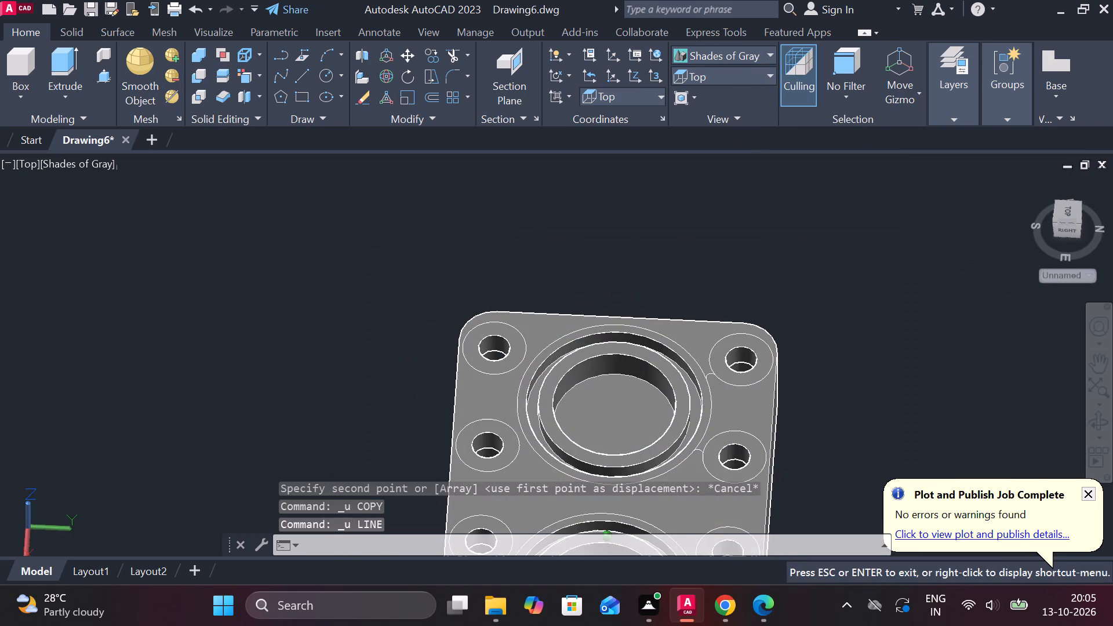
{"action": "middle_click_drag", "start_coordinate": [736, 180], "coordinate": [742, 180], "text": "shift"}
{"action": "middle_click_drag", "start_coordinate": [740, 377], "coordinate": [700, 210]}
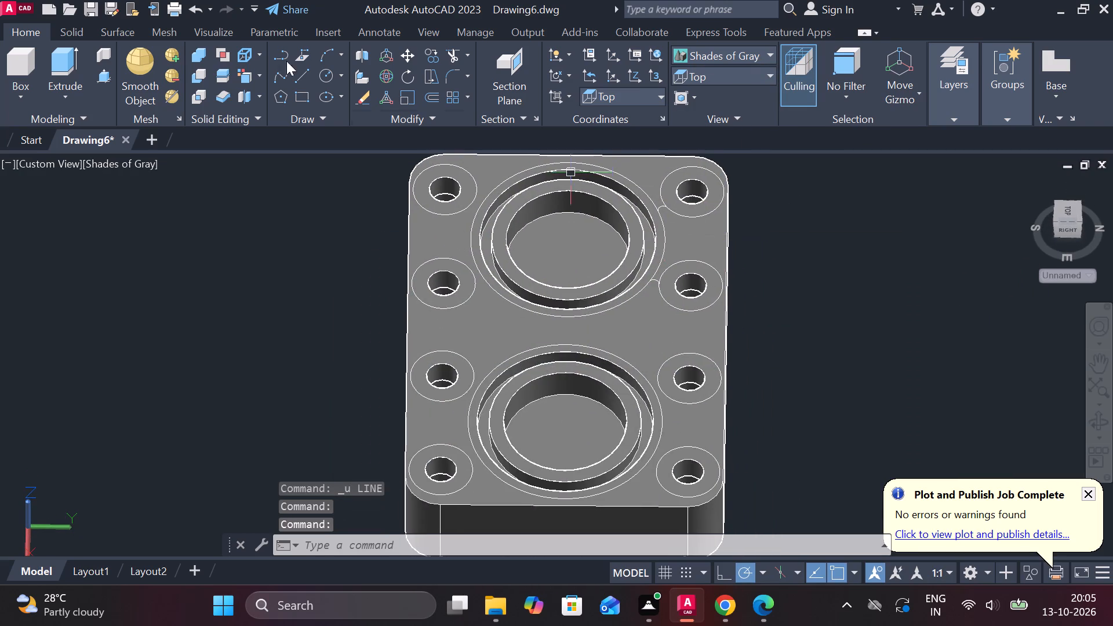
{"action": "left_click", "coordinate": [299, 74]}
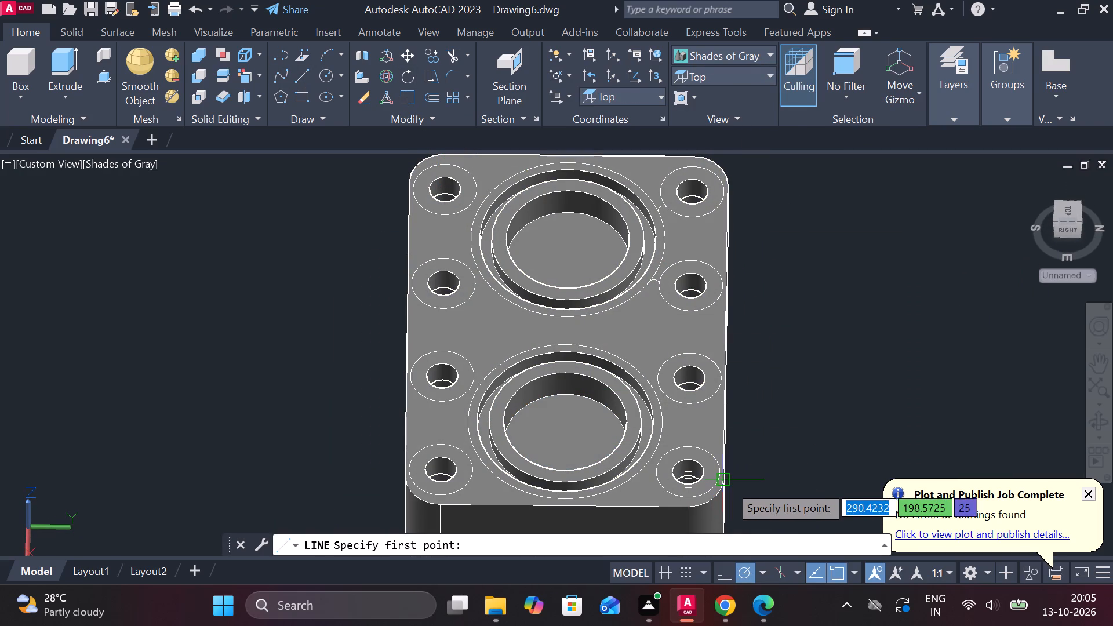
{"action": "scroll", "coordinate": [728, 487], "scroll_direction": "up", "scroll_amount": 2}
{"action": "left_click", "coordinate": [721, 469]}
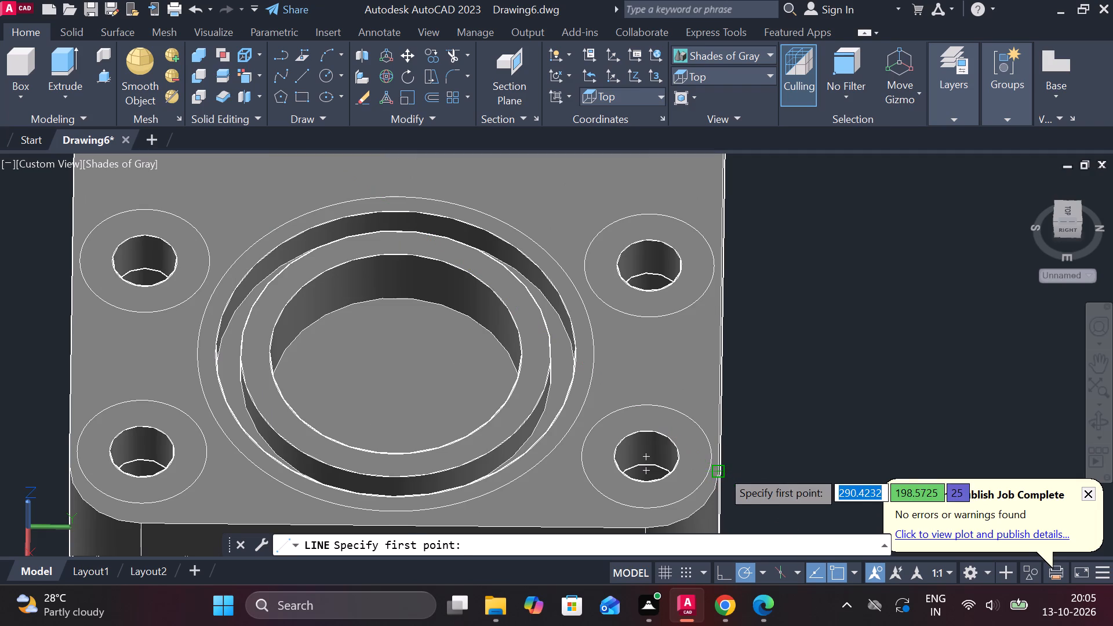
{"action": "scroll", "coordinate": [741, 316], "scroll_direction": "down", "scroll_amount": 2}
{"action": "middle_click_drag", "start_coordinate": [740, 306], "coordinate": [624, 423]}
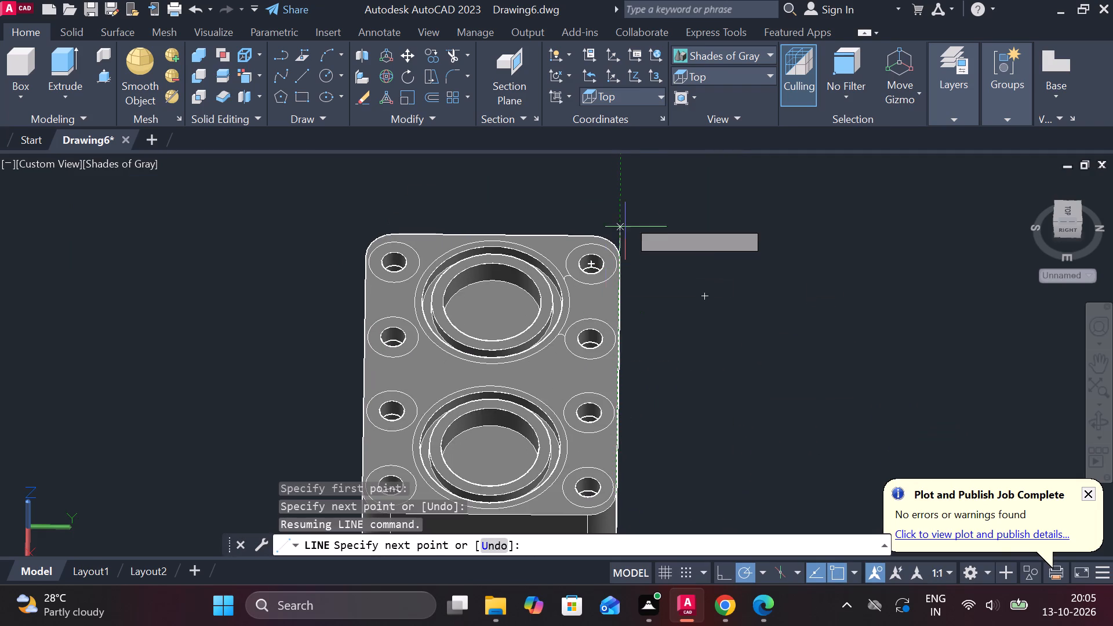
{"action": "left_click", "coordinate": [627, 208]}
{"action": "key", "text": "Escape"}
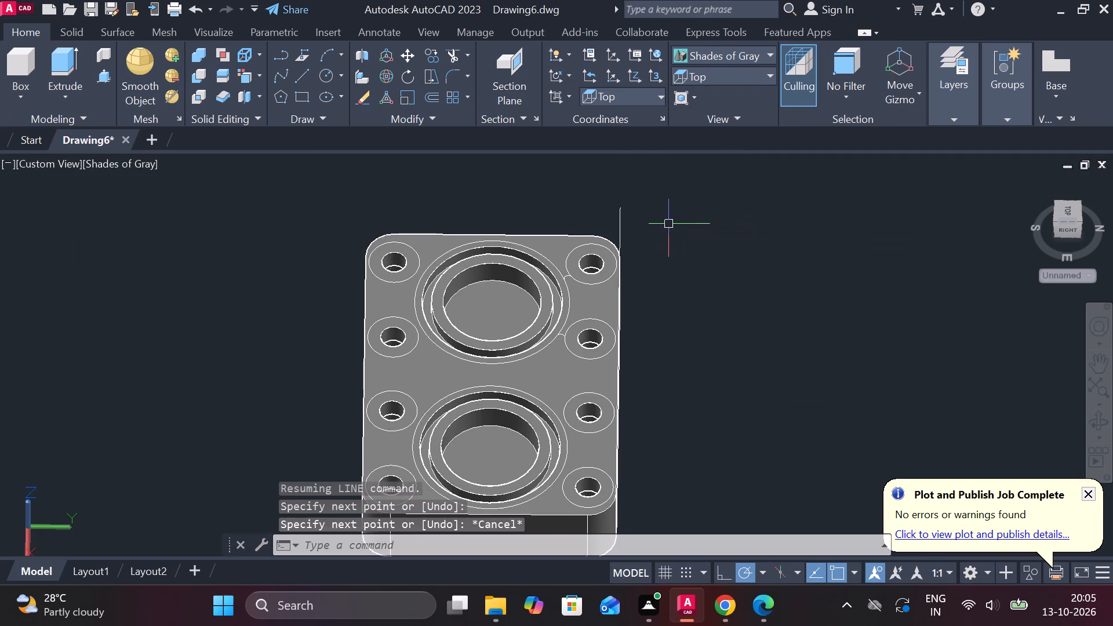
Copy the back edge line 5.5 inward across the block's top face.
{"action": "middle_click_drag", "start_coordinate": [723, 310], "coordinate": [558, 282], "text": "shift"}
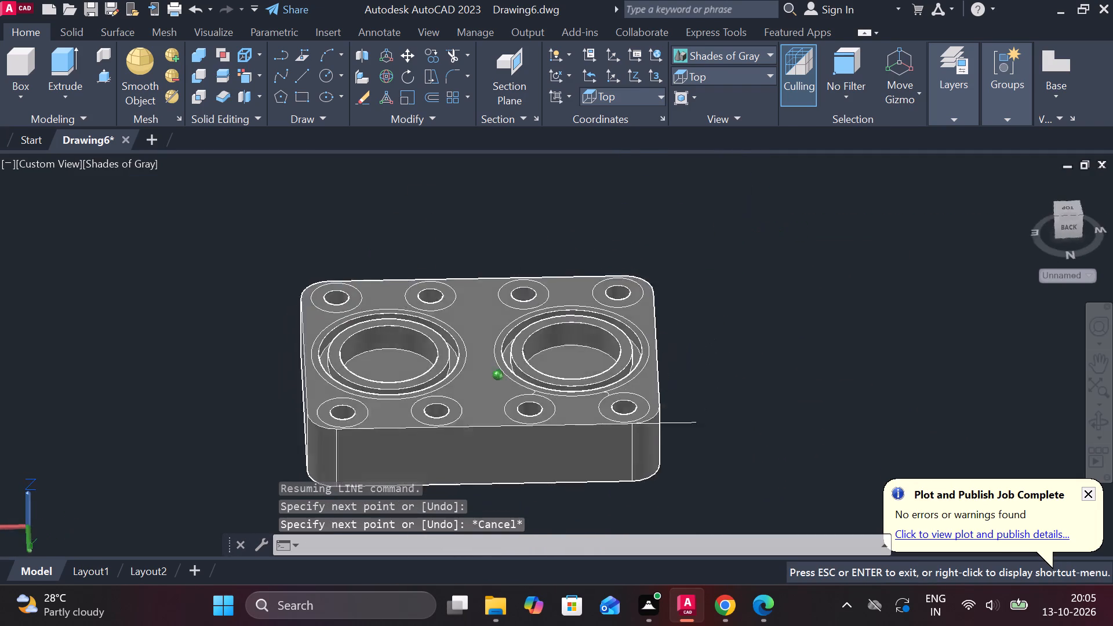
{"action": "middle_click_drag", "start_coordinate": [558, 282], "coordinate": [409, 287], "text": "shift"}
{"action": "middle_click_drag", "start_coordinate": [423, 385], "coordinate": [461, 310]}
{"action": "scroll", "coordinate": [445, 359], "scroll_direction": "up", "scroll_amount": 1}
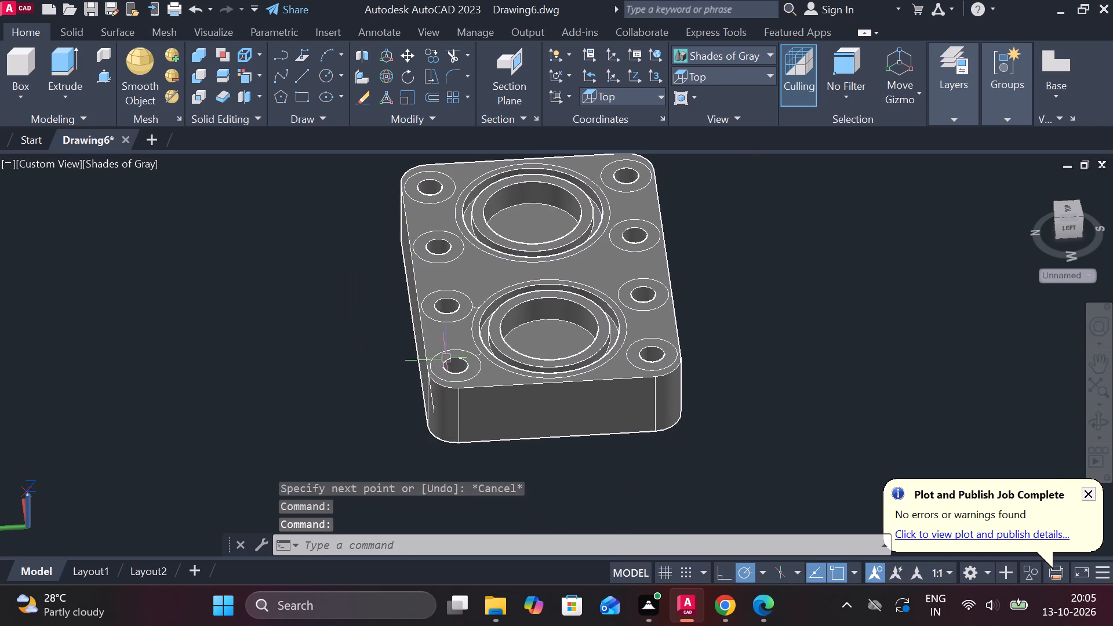
{"action": "scroll", "coordinate": [445, 359], "scroll_direction": "up", "scroll_amount": 2}
{"action": "left_click", "coordinate": [405, 475]}
{"action": "type", "text": "co"}
{"action": "key", "text": "Return"}
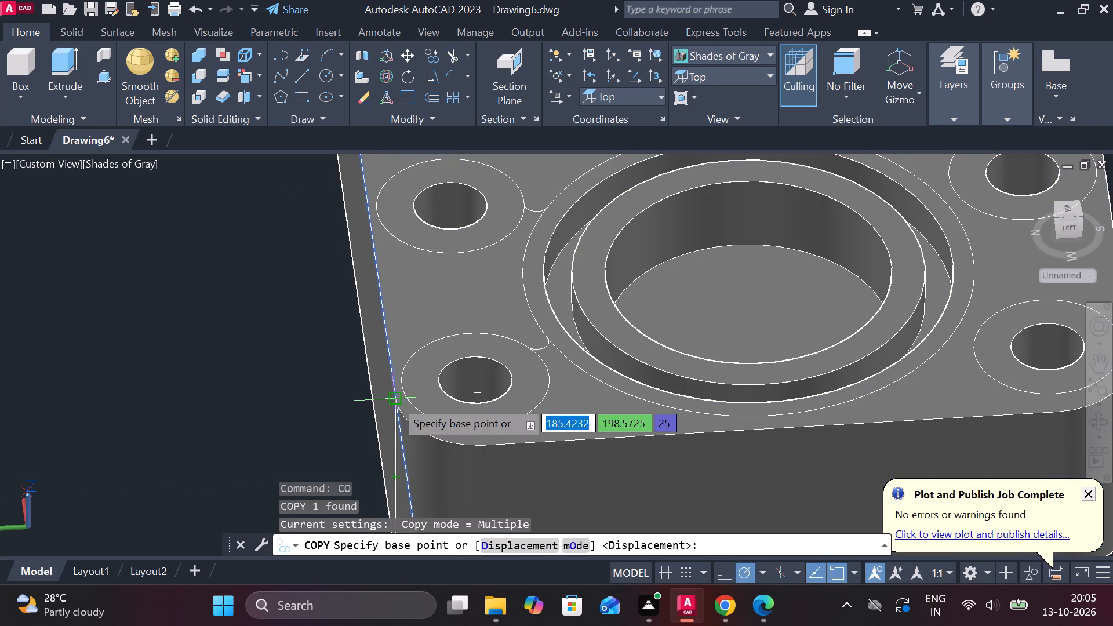
{"action": "left_click", "coordinate": [389, 327]}
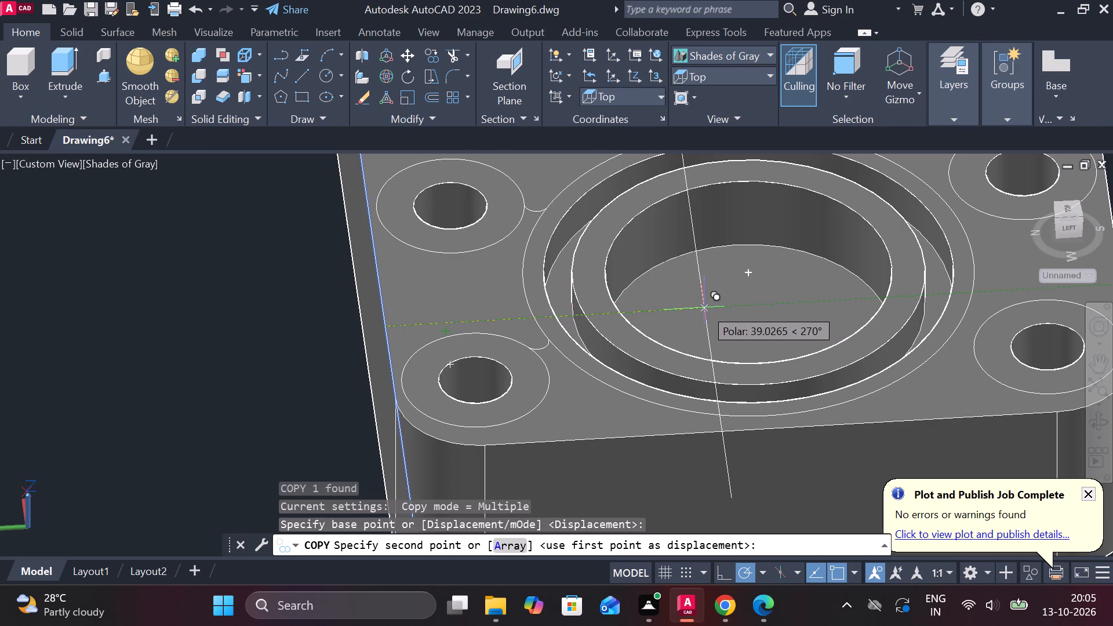
{"action": "type", "text": "5/"}
{"action": "key", "text": "BackSpace"}
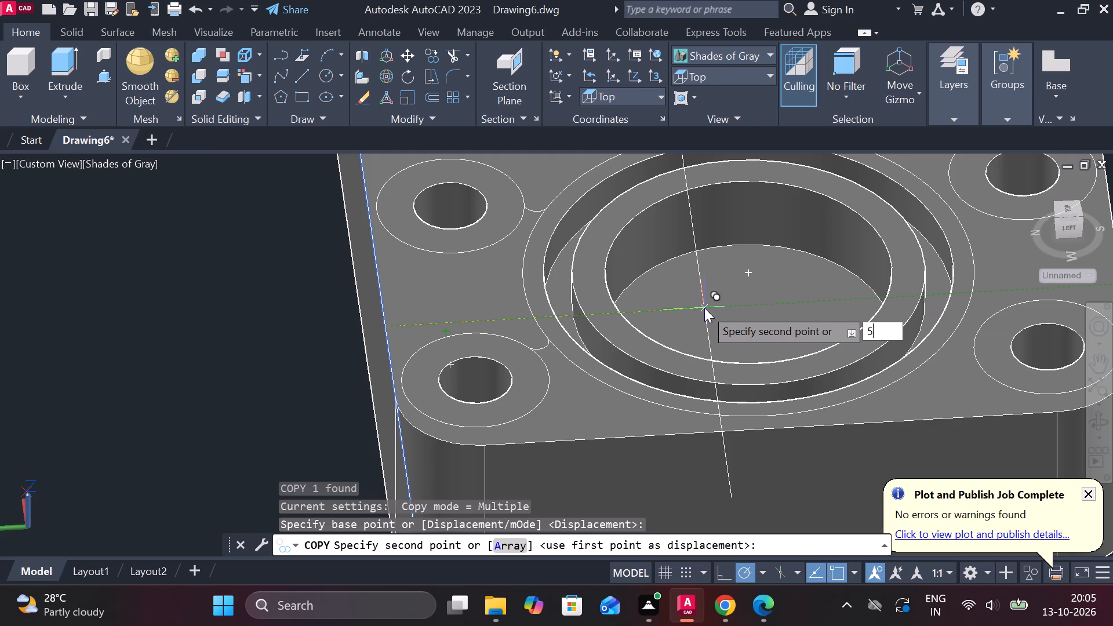
{"action": "key", "text": "period"}
{"action": "key", "text": "5"}
{"action": "key", "text": "Return"}
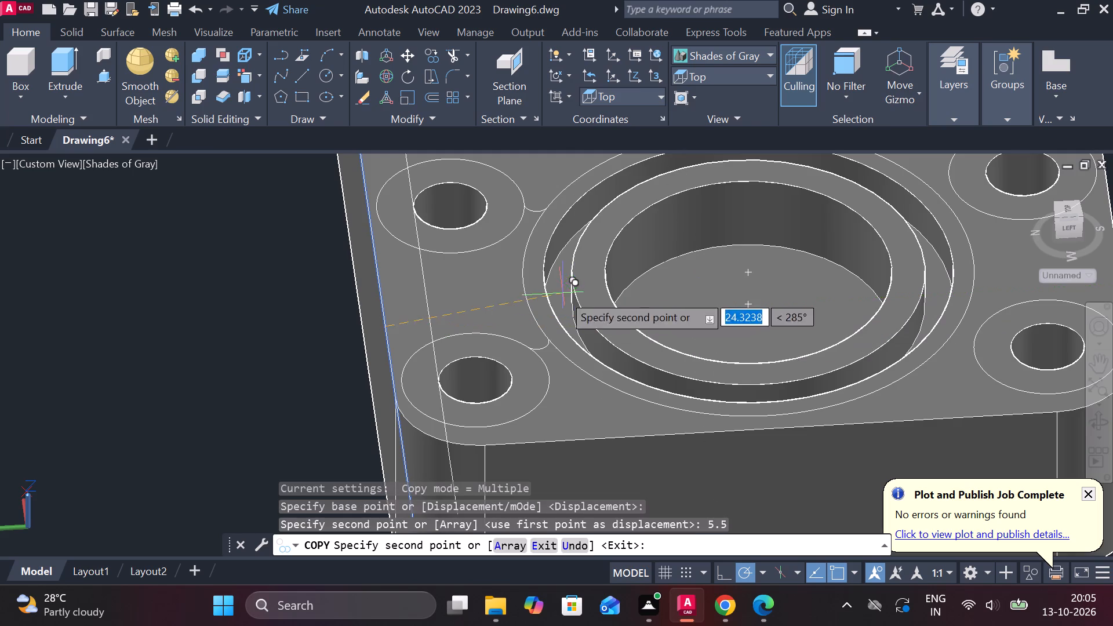
{"action": "key", "text": "Escape"}
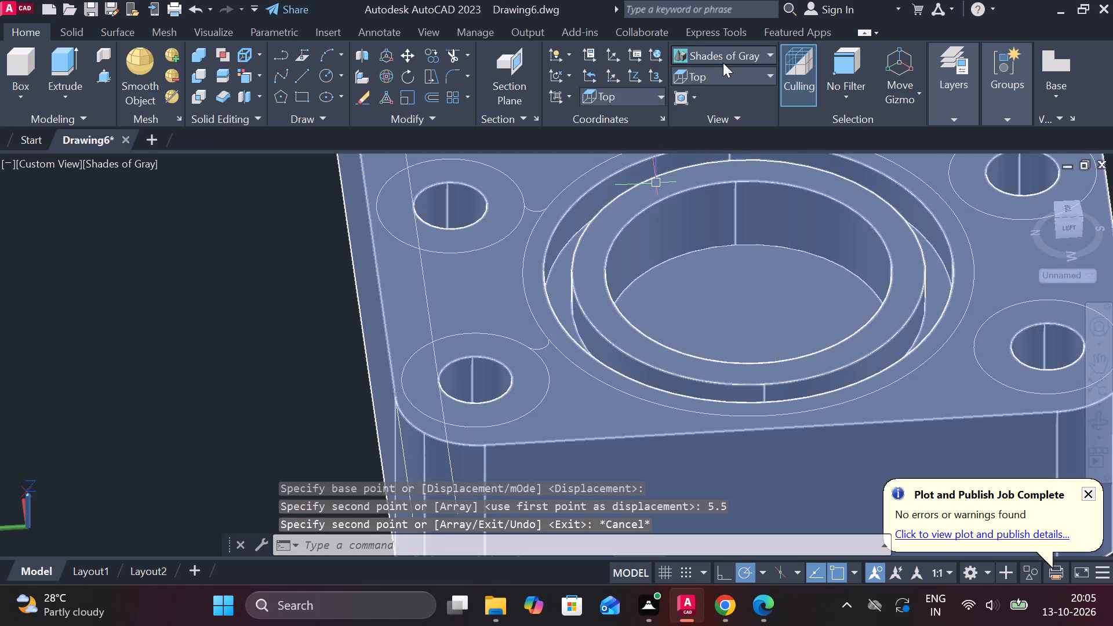
Set the visual style to 2D Wireframe and switch to the Top view.
{"action": "left_click", "coordinate": [733, 59]}
{"action": "left_click", "coordinate": [705, 75]}
{"action": "left_click", "coordinate": [721, 81]}
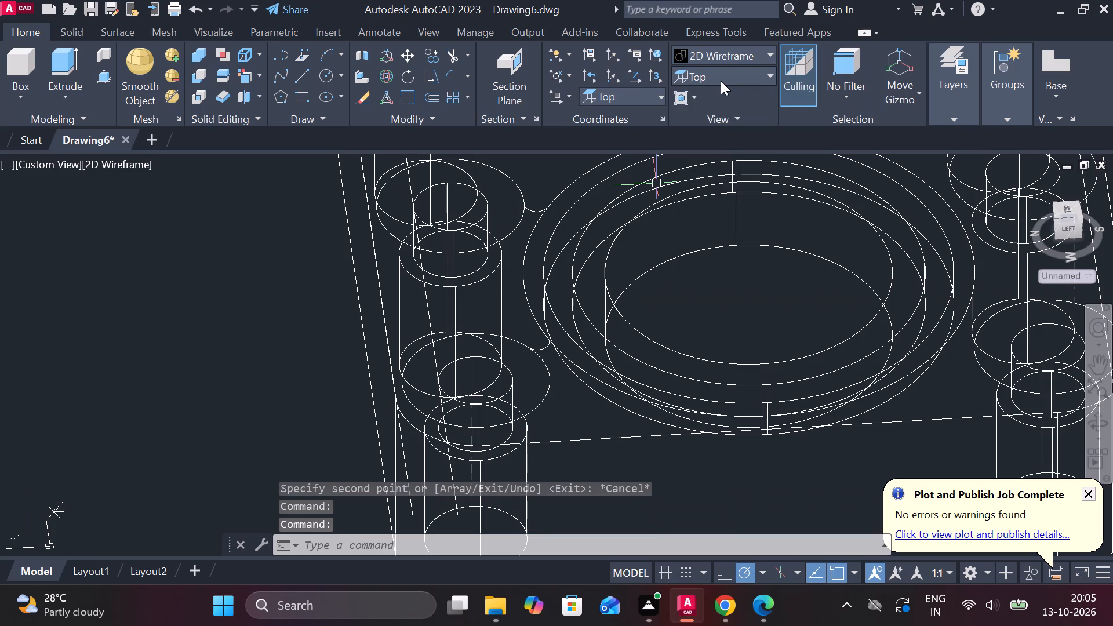
{"action": "left_click", "coordinate": [711, 105]}
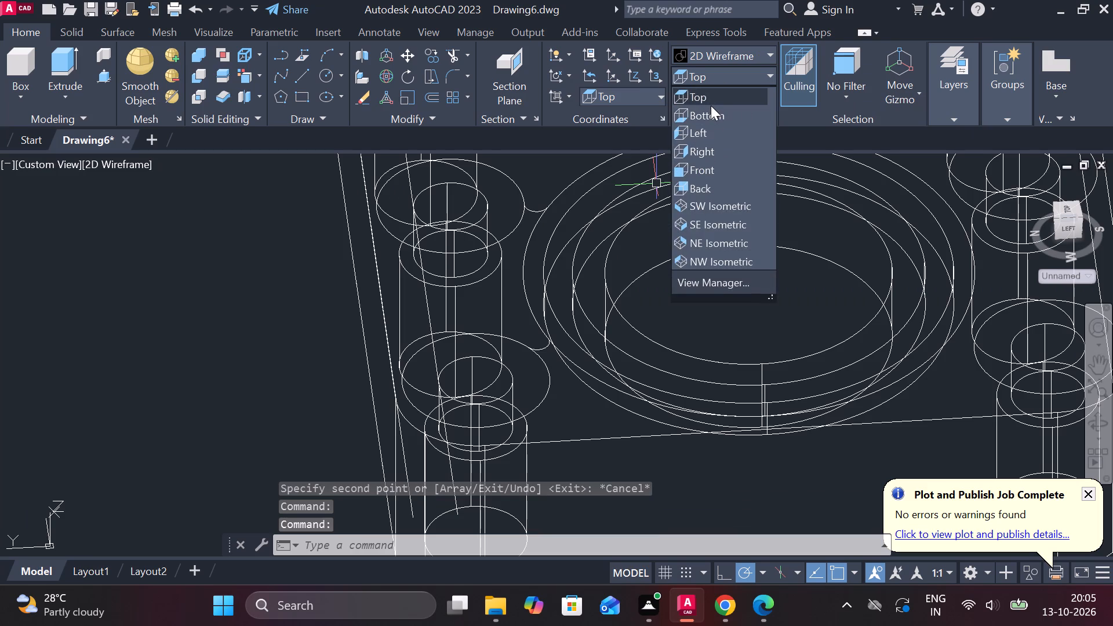
{"action": "left_click", "coordinate": [704, 93]}
Trim the outer circles of the two westernmost back holes above the copied line, and the line's east and west crossings respectively.
{"action": "middle_click_drag", "start_coordinate": [572, 200], "coordinate": [607, 241]}
{"action": "key", "text": "Escape"}
{"action": "type", "text": "tr"}
{"action": "key", "text": "space"}
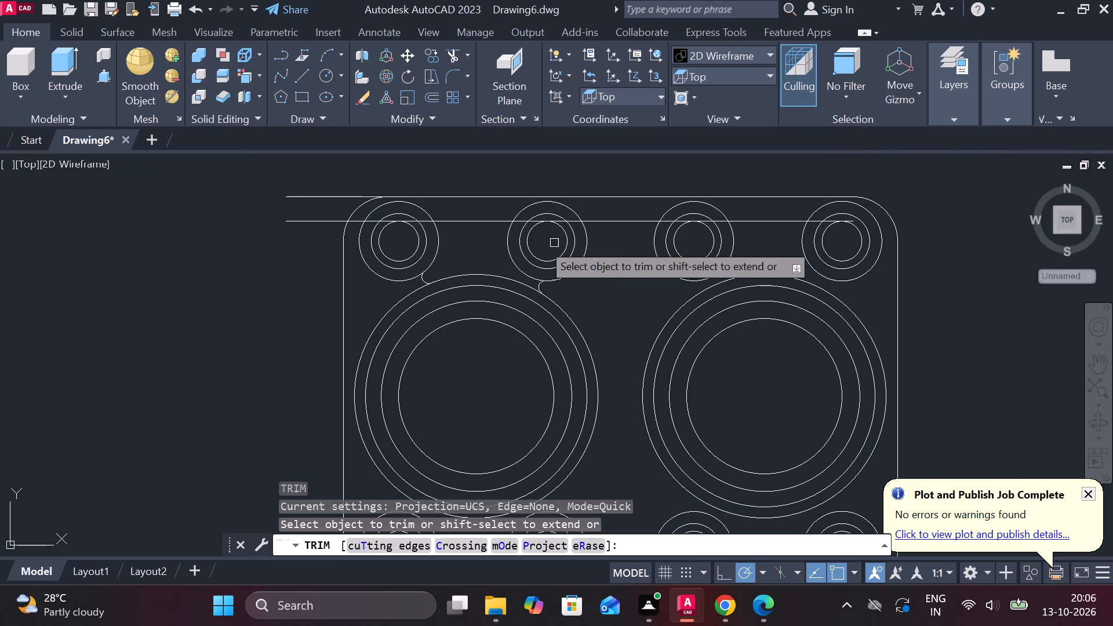
{"action": "scroll", "coordinate": [427, 221], "scroll_direction": "up", "scroll_amount": 2}
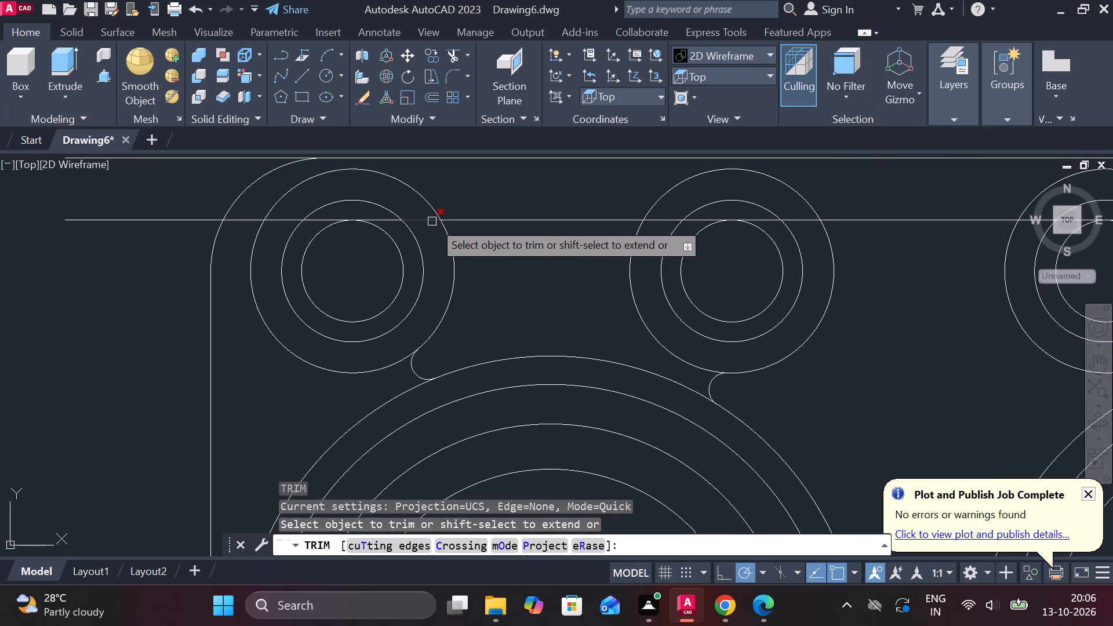
{"action": "left_click", "coordinate": [430, 211]}
{"action": "left_click", "coordinate": [428, 220]}
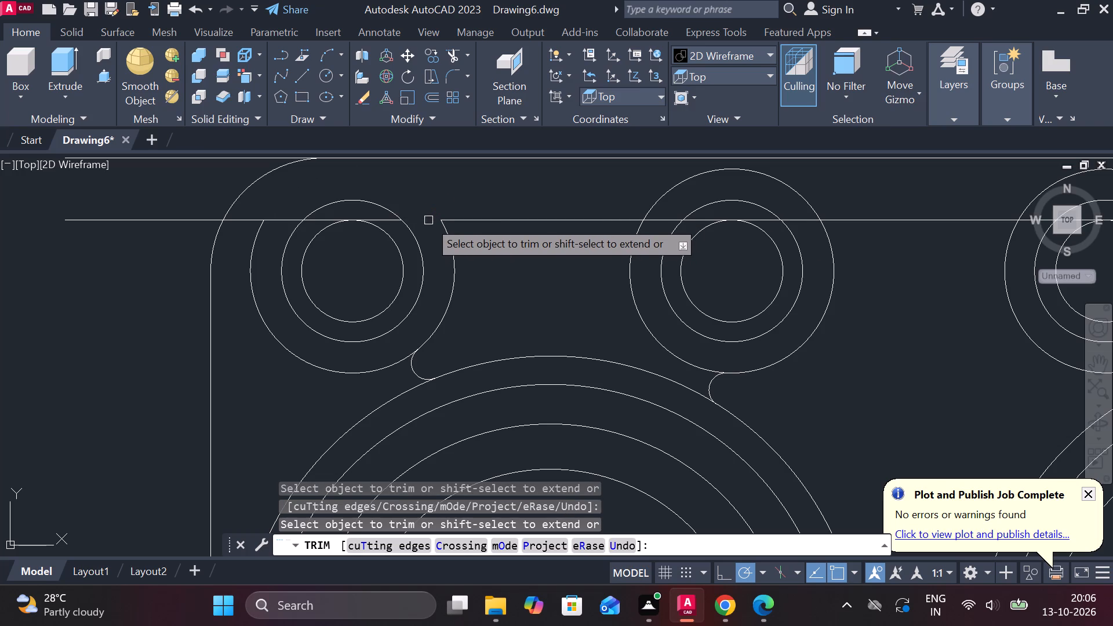
{"action": "left_click", "coordinate": [663, 224]}
{"action": "left_click", "coordinate": [654, 208]}
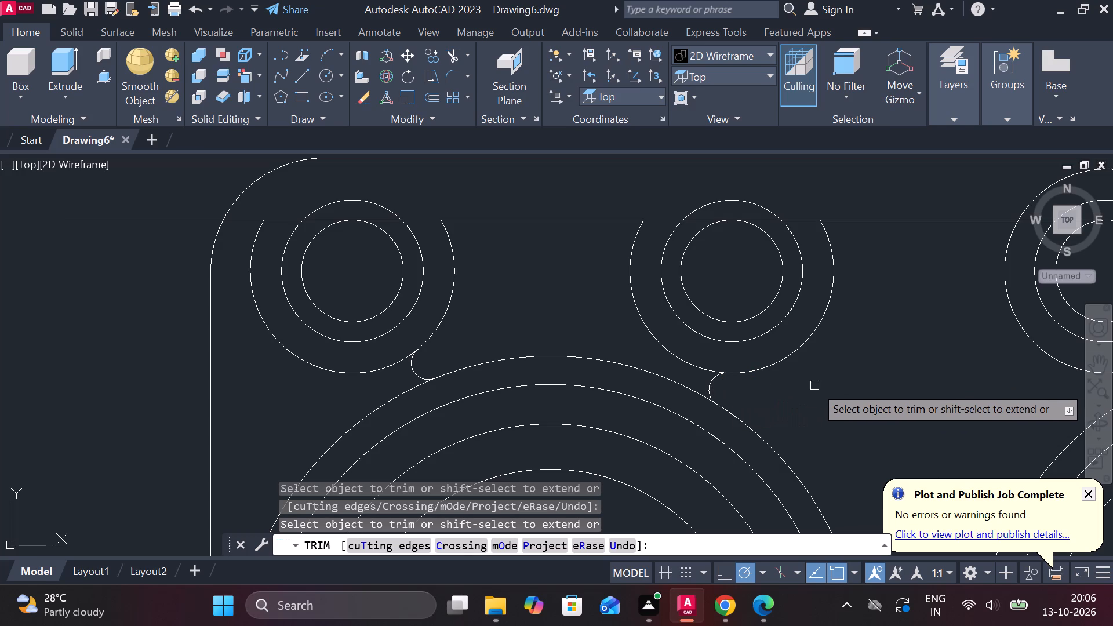
Remove the two small fillet arcs between the two western outer hole circles and the large west circle using Trim.
{"action": "scroll", "coordinate": [841, 385], "scroll_direction": "down", "scroll_amount": 1}
{"action": "middle_click_drag", "start_coordinate": [848, 384], "coordinate": [783, 344]}
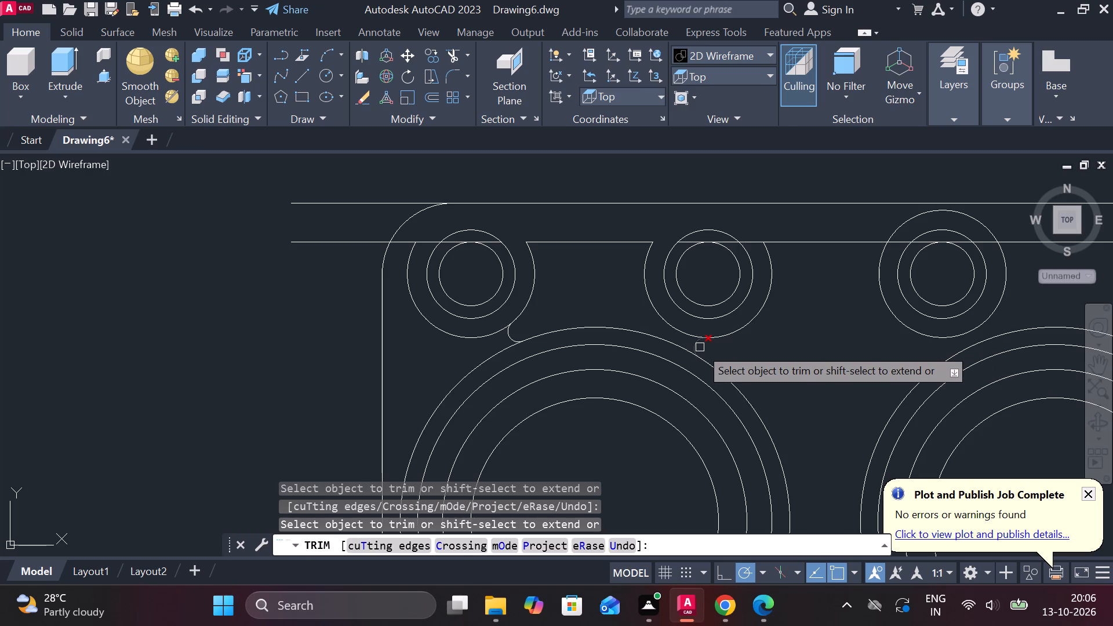
{"action": "left_click", "coordinate": [700, 347]}
{"action": "left_click", "coordinate": [512, 334]}
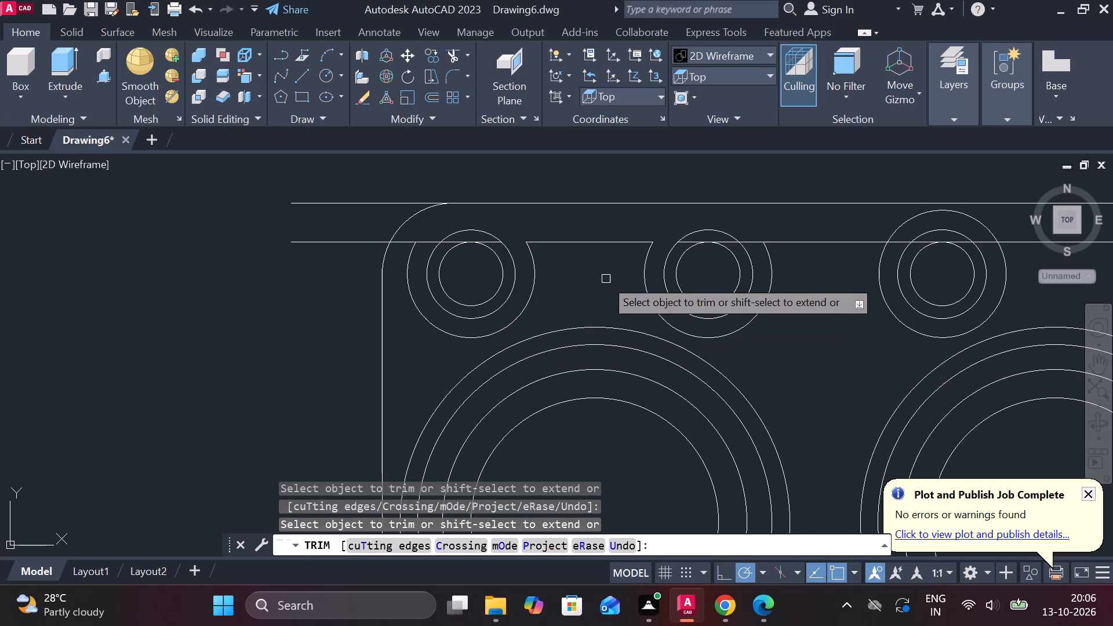
{"action": "middle_click_drag", "start_coordinate": [825, 281], "coordinate": [636, 305]}
{"action": "scroll", "coordinate": [656, 307], "scroll_direction": "down", "scroll_amount": 1}
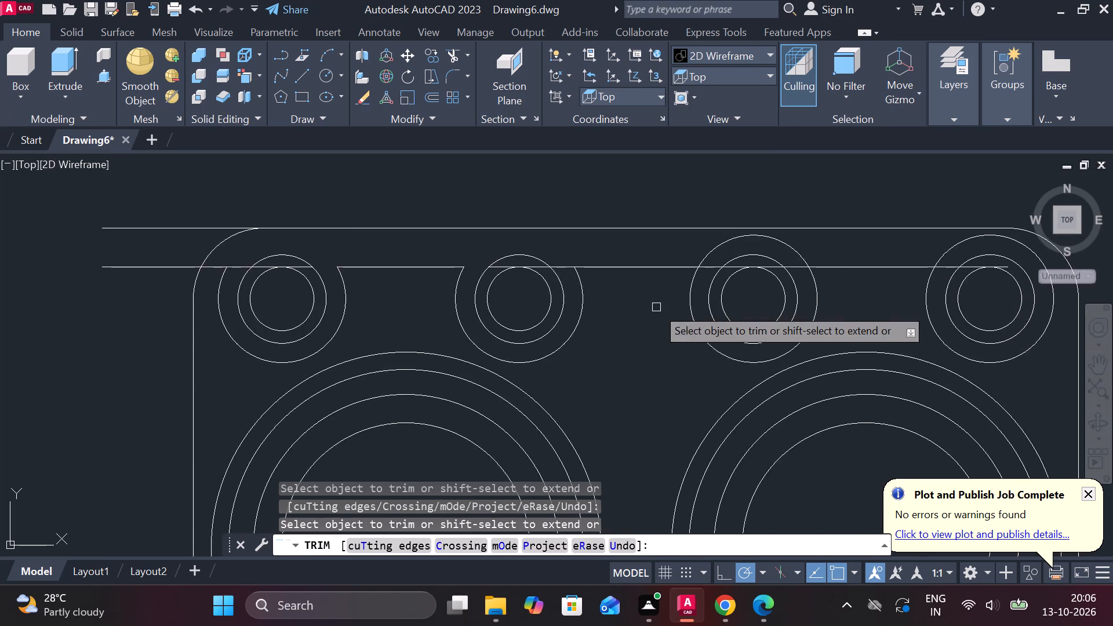
{"action": "scroll", "coordinate": [621, 340], "scroll_direction": "up", "scroll_amount": 1}
{"action": "middle_click_drag", "start_coordinate": [626, 340], "coordinate": [682, 339]}
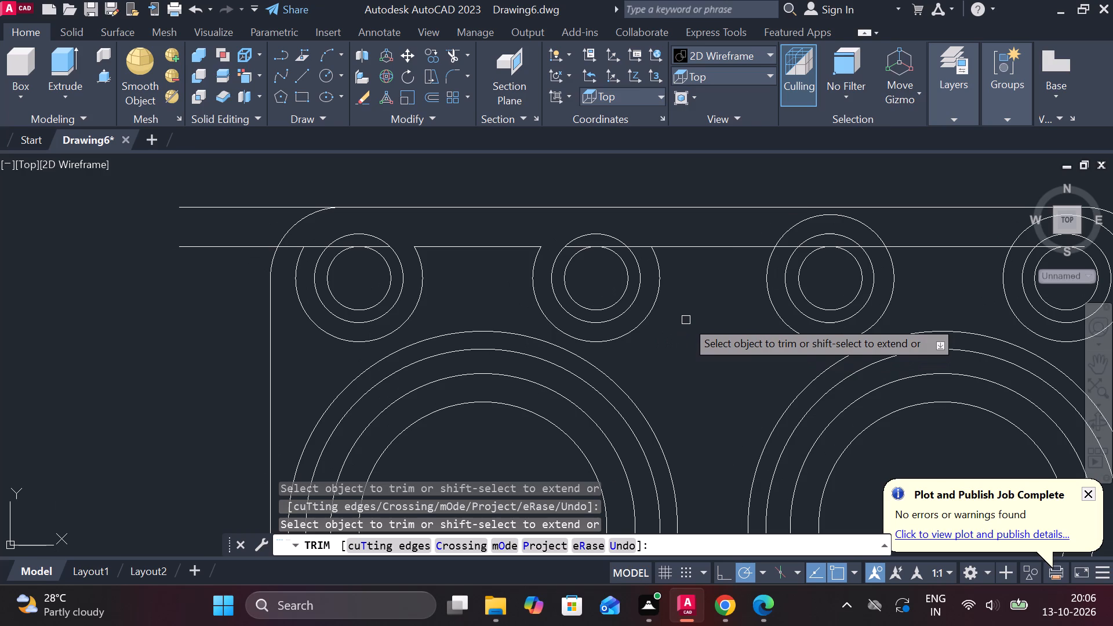
{"action": "key", "text": "Escape"}
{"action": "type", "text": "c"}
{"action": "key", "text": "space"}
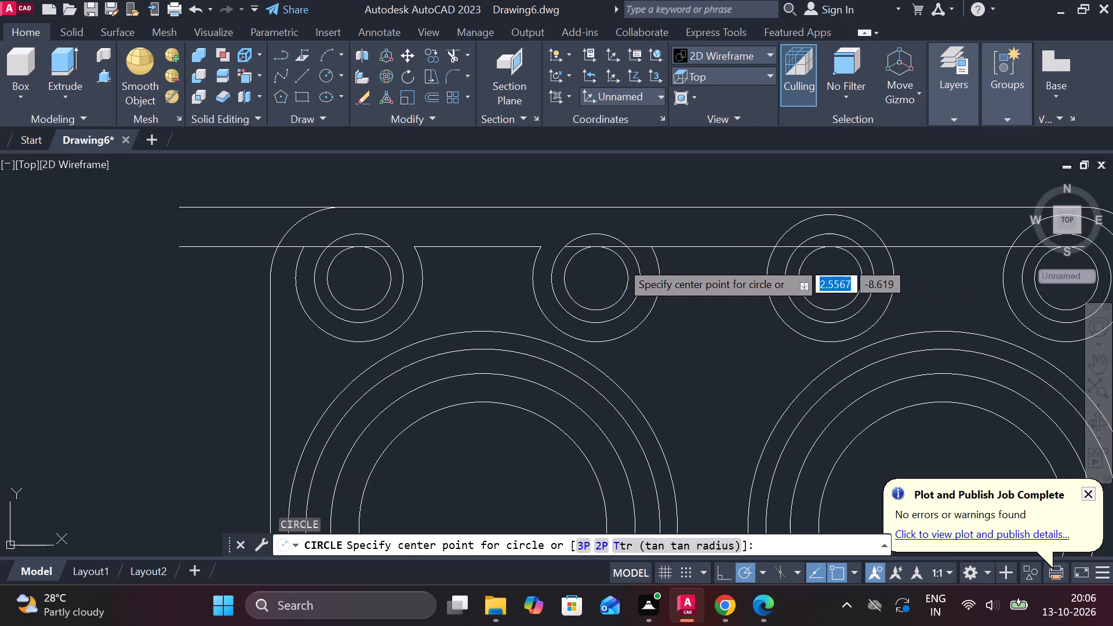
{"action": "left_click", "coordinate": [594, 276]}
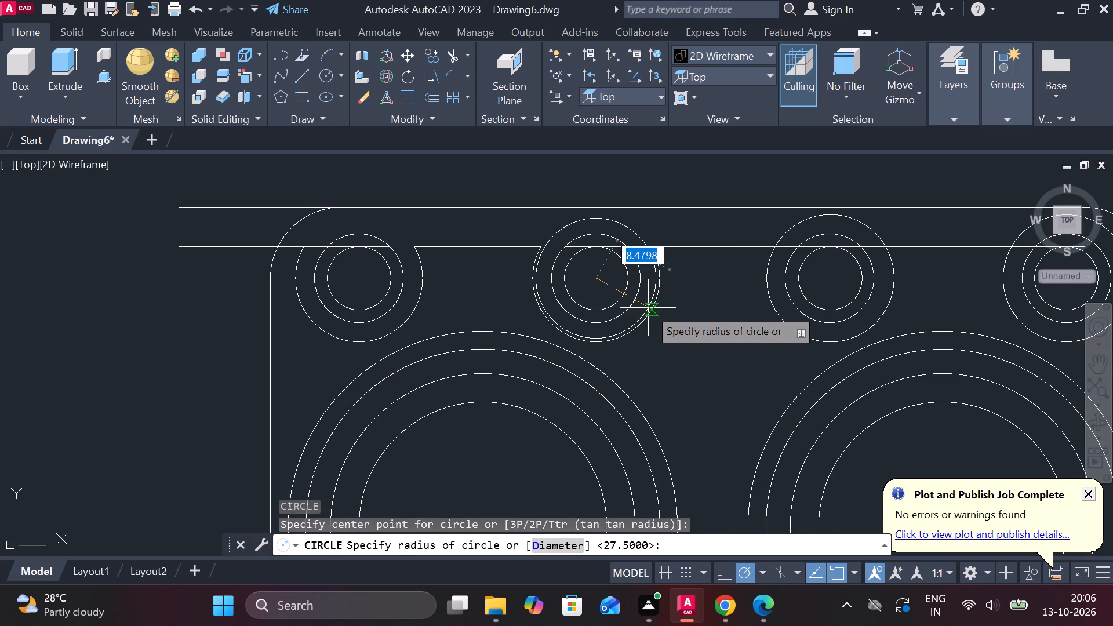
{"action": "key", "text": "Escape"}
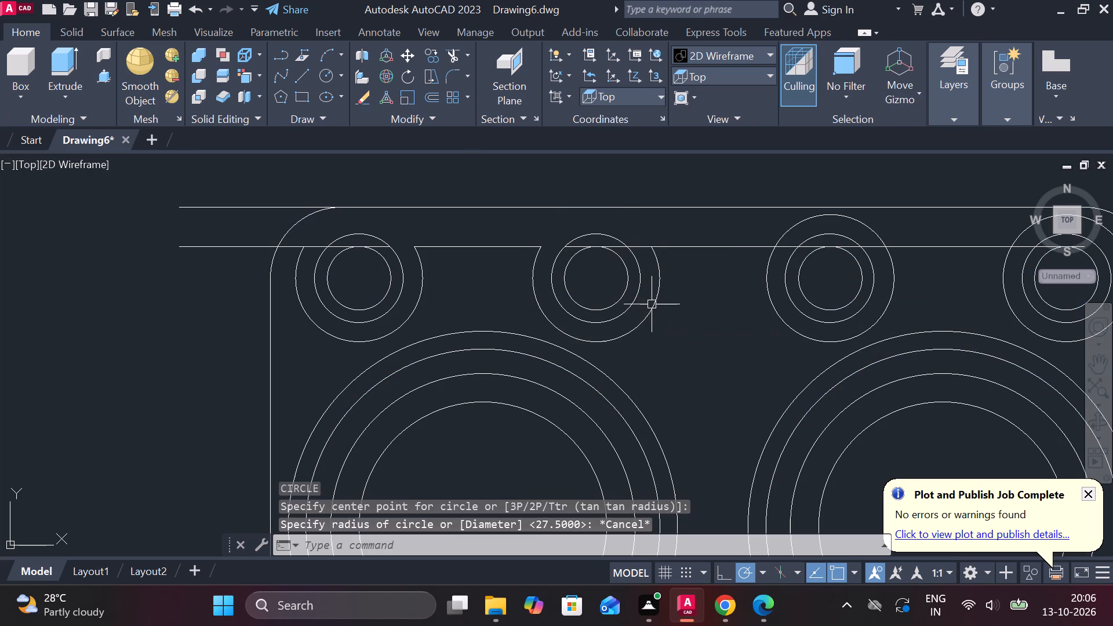
Start a Fillet and open its radius setting for entry.
{"action": "middle_click_drag", "start_coordinate": [492, 284], "coordinate": [530, 288]}
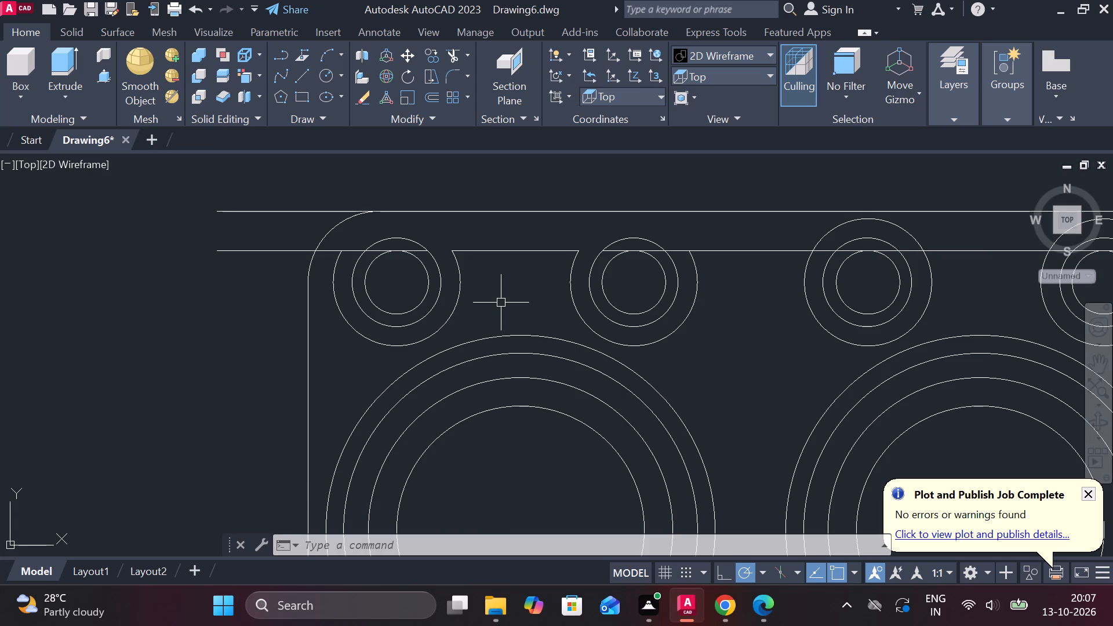
{"action": "type", "text": "f r"}
{"action": "key", "text": "space"}
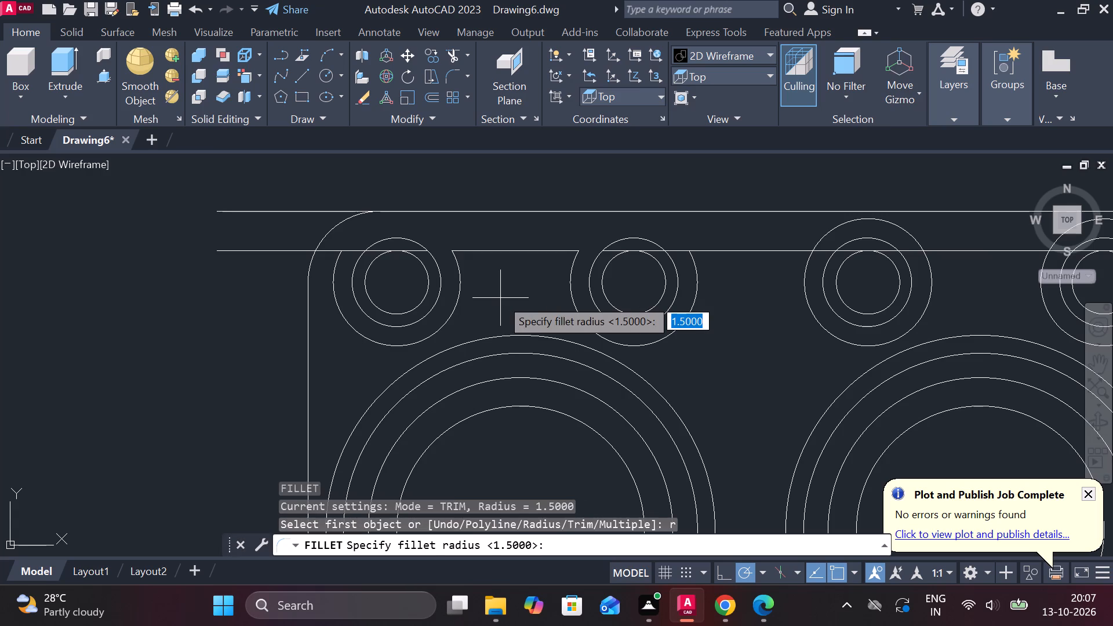
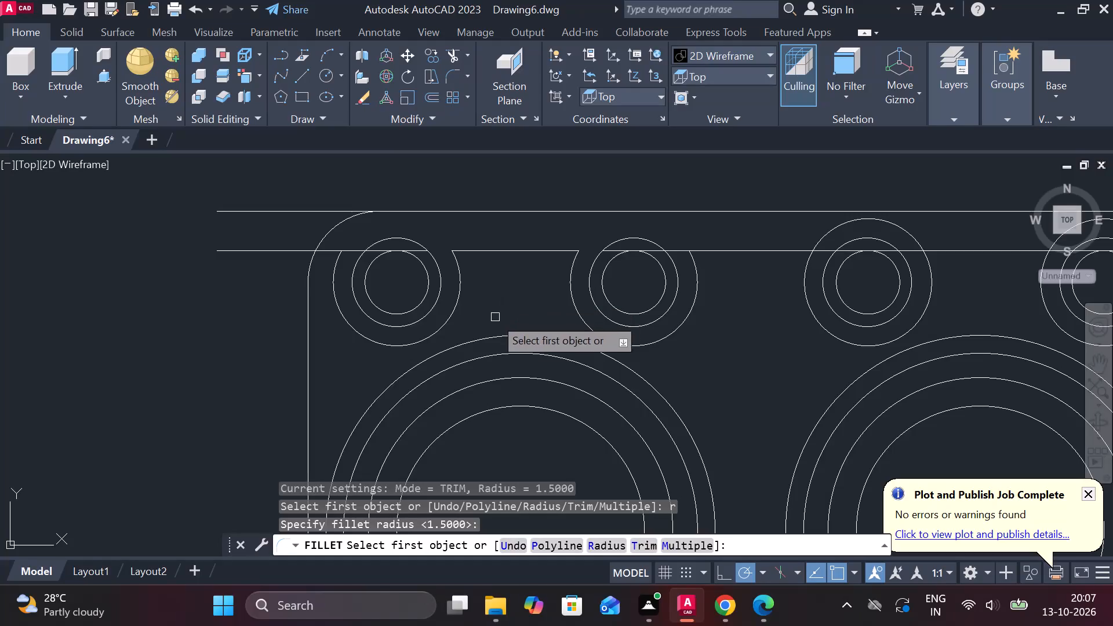
Fillet the outer arcs of the two westernmost back holes to the large west outer circle at radius 1.5.
{"action": "left_click", "coordinate": [426, 339]}
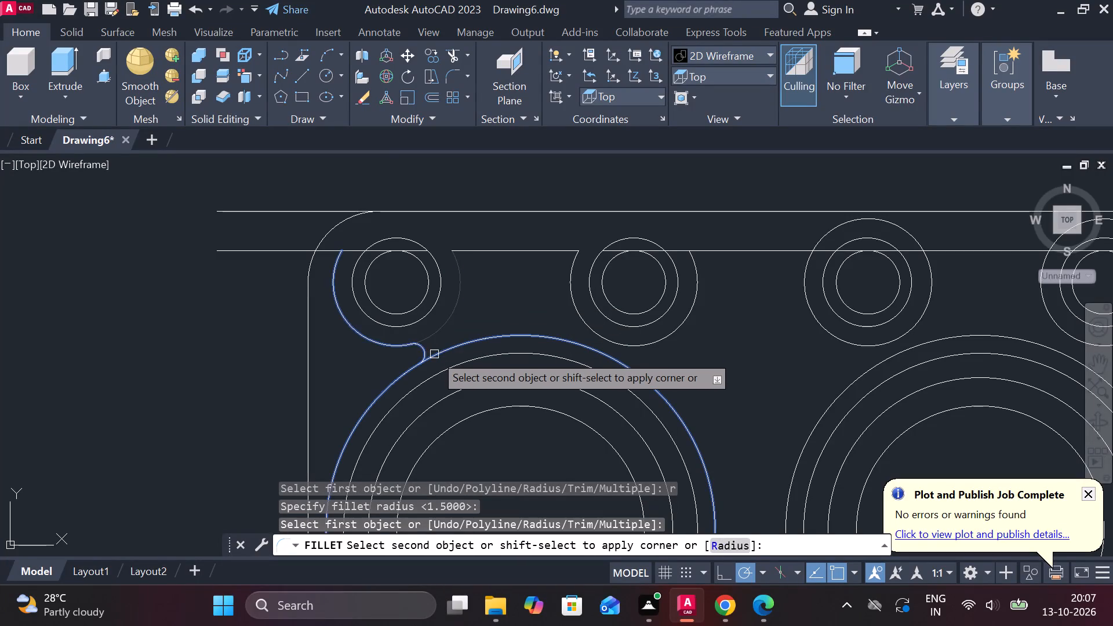
{"action": "left_click", "coordinate": [434, 354]}
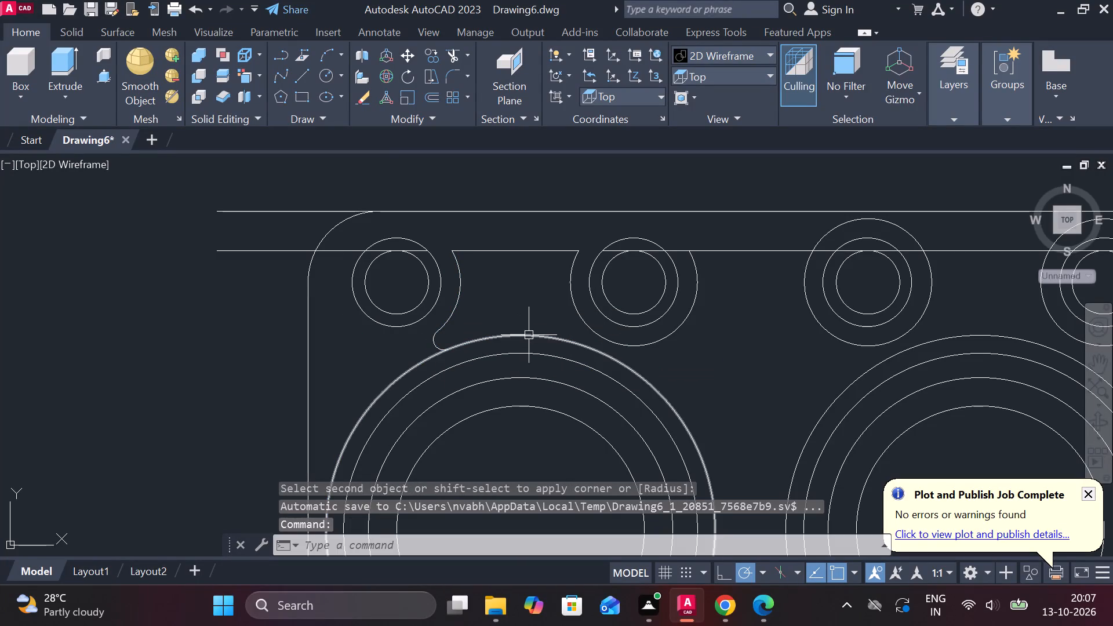
{"action": "key", "text": "space"}
{"action": "left_click", "coordinate": [574, 316]}
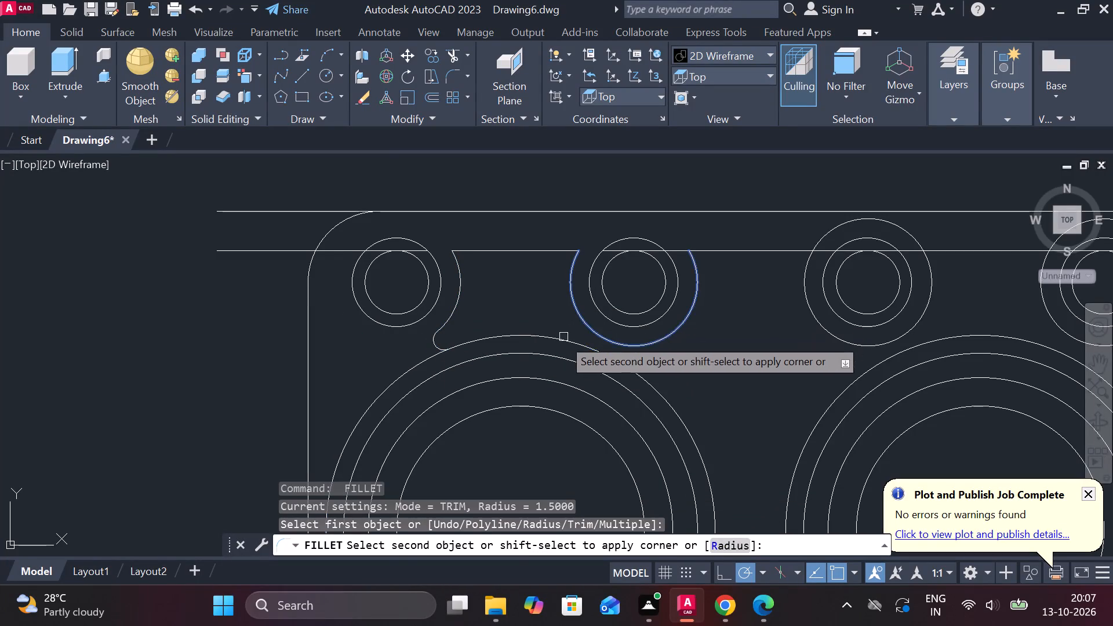
{"action": "left_click", "coordinate": [559, 341]}
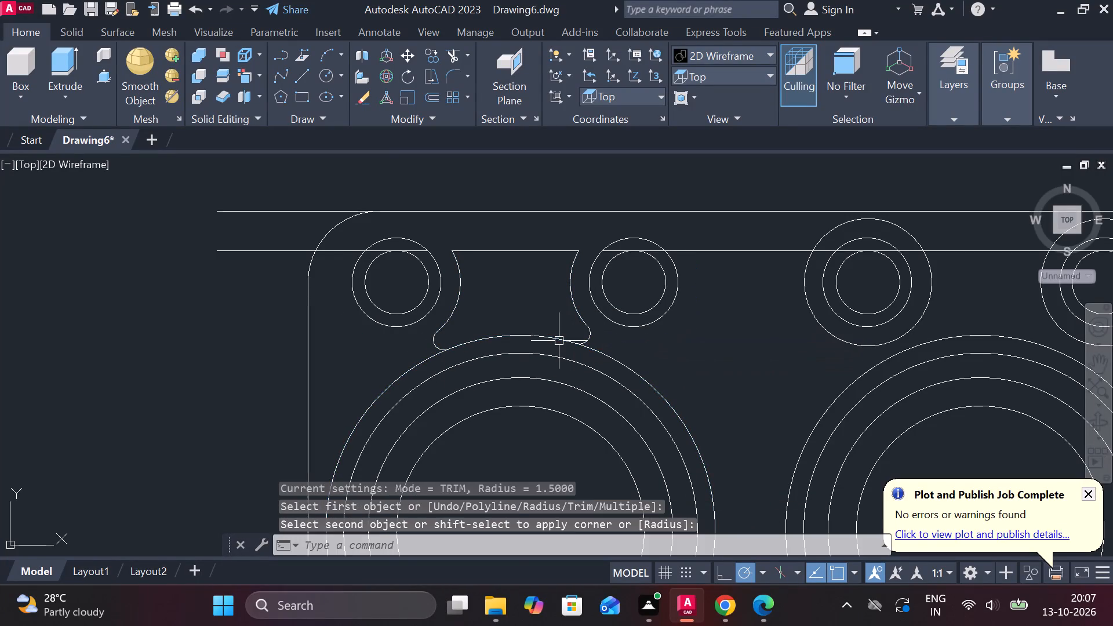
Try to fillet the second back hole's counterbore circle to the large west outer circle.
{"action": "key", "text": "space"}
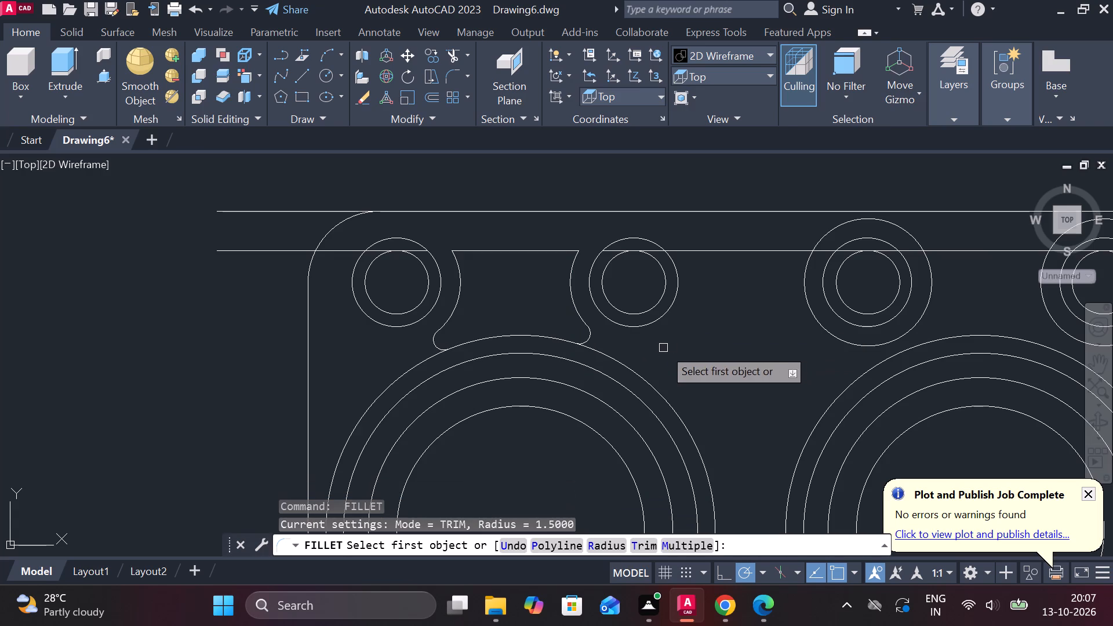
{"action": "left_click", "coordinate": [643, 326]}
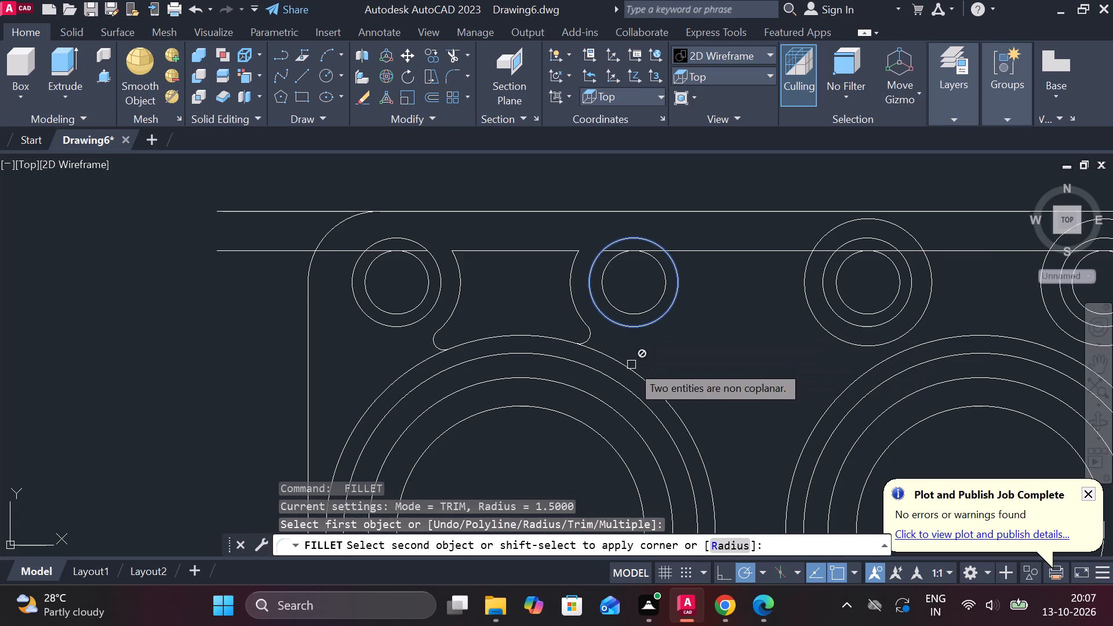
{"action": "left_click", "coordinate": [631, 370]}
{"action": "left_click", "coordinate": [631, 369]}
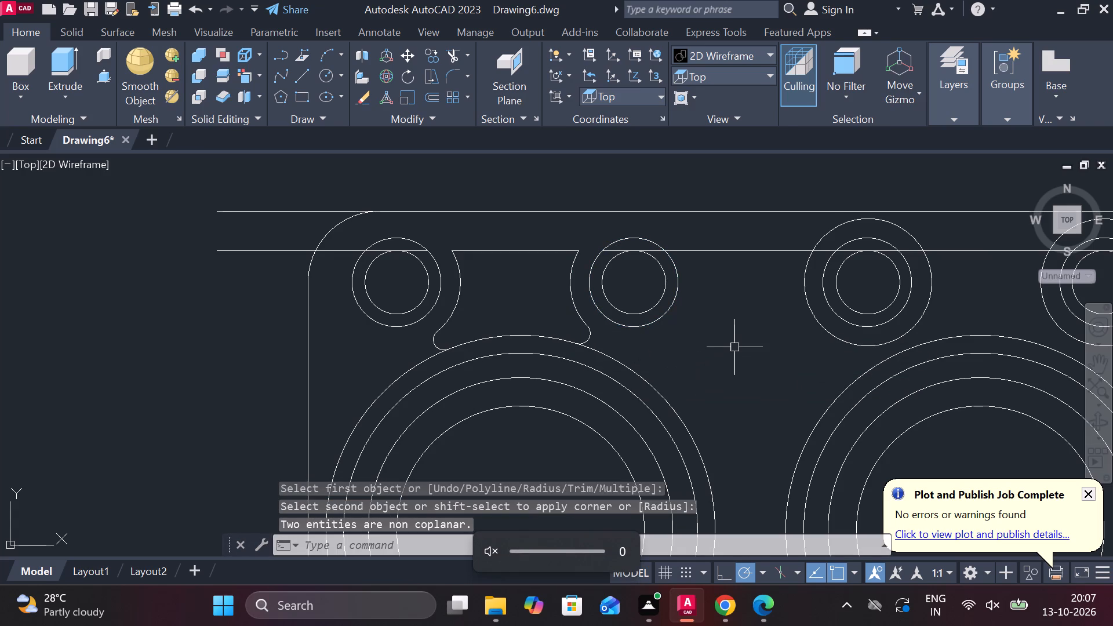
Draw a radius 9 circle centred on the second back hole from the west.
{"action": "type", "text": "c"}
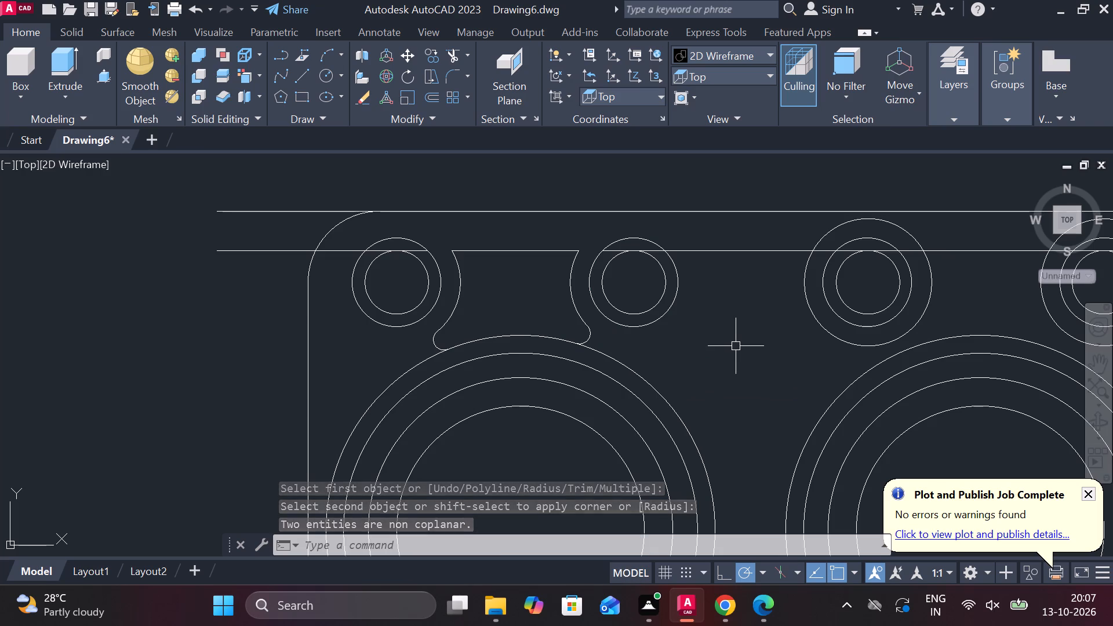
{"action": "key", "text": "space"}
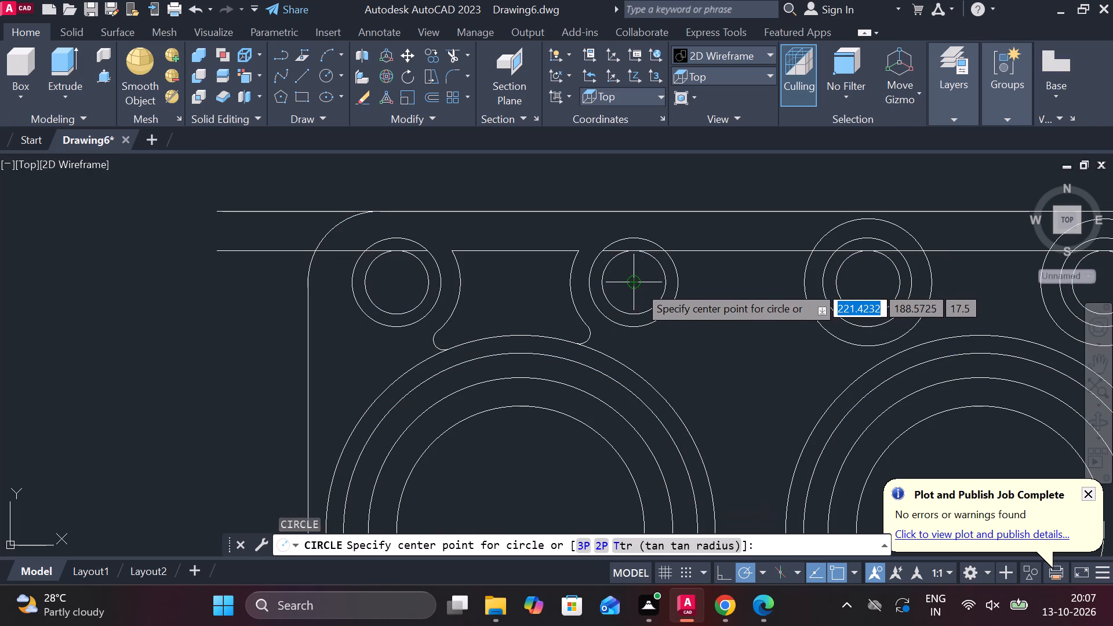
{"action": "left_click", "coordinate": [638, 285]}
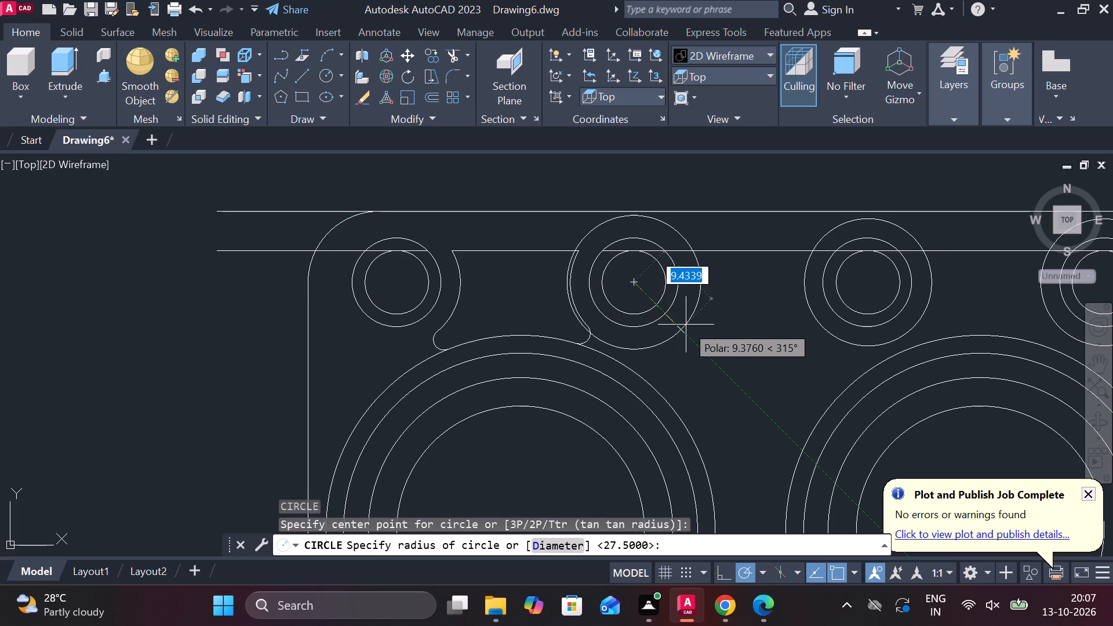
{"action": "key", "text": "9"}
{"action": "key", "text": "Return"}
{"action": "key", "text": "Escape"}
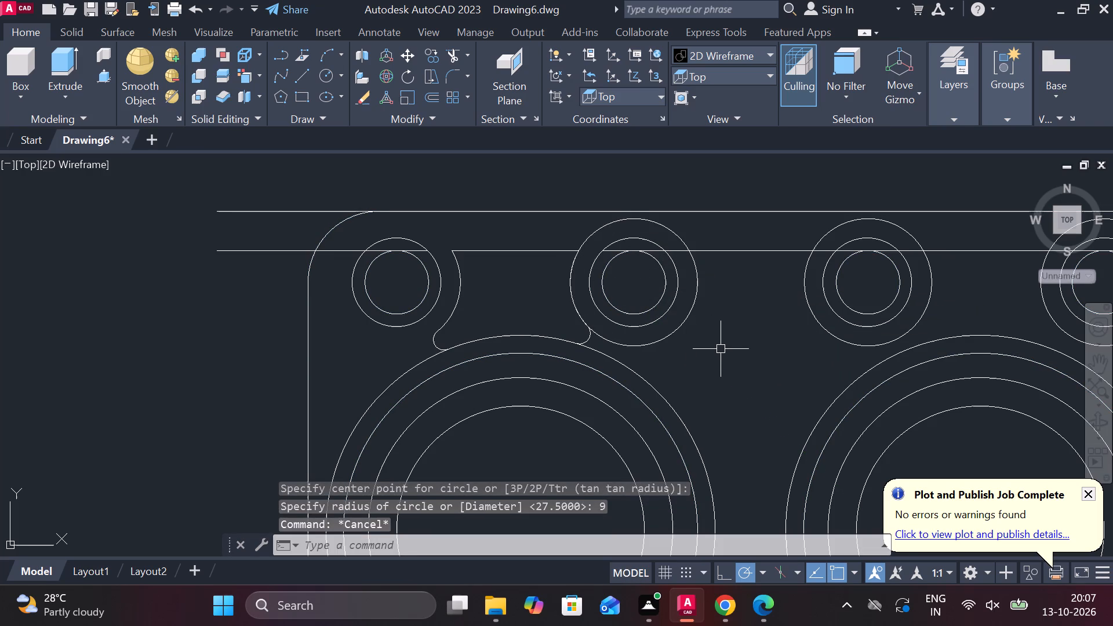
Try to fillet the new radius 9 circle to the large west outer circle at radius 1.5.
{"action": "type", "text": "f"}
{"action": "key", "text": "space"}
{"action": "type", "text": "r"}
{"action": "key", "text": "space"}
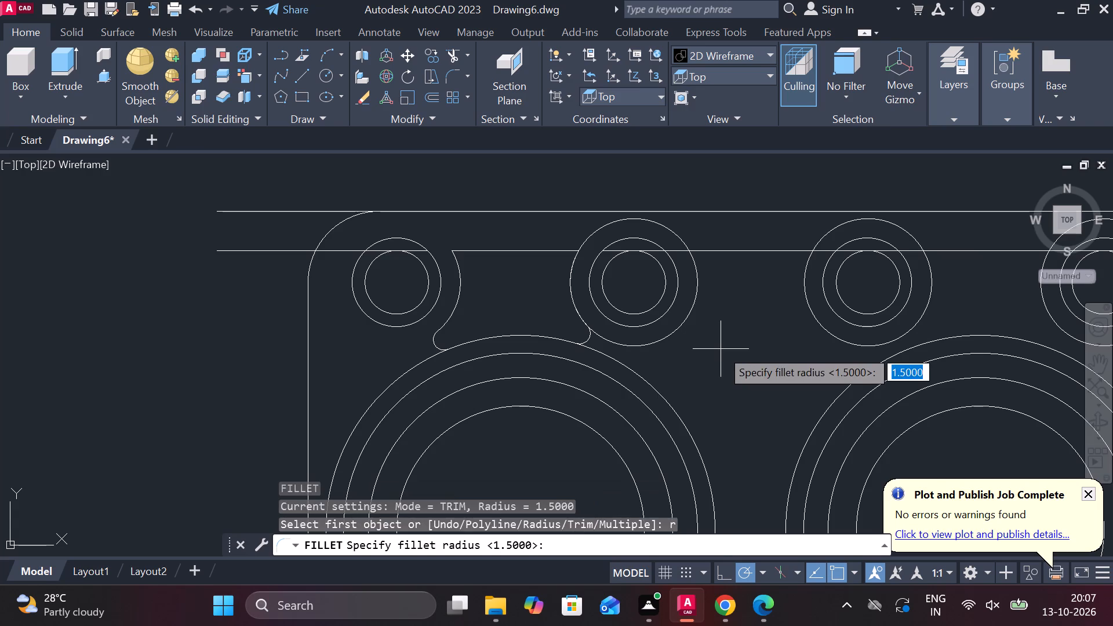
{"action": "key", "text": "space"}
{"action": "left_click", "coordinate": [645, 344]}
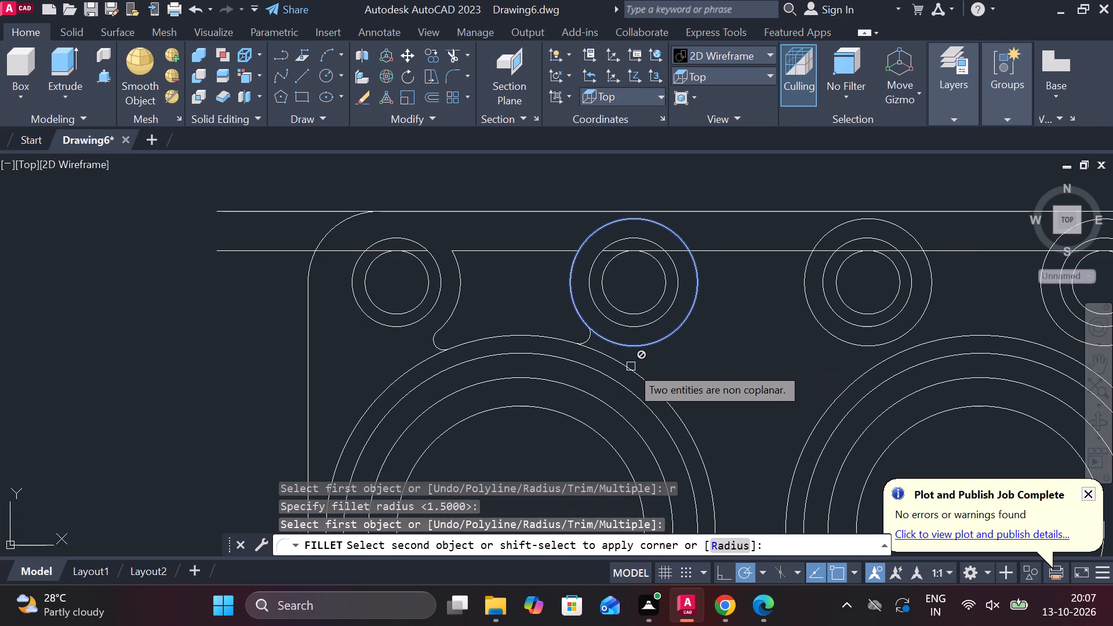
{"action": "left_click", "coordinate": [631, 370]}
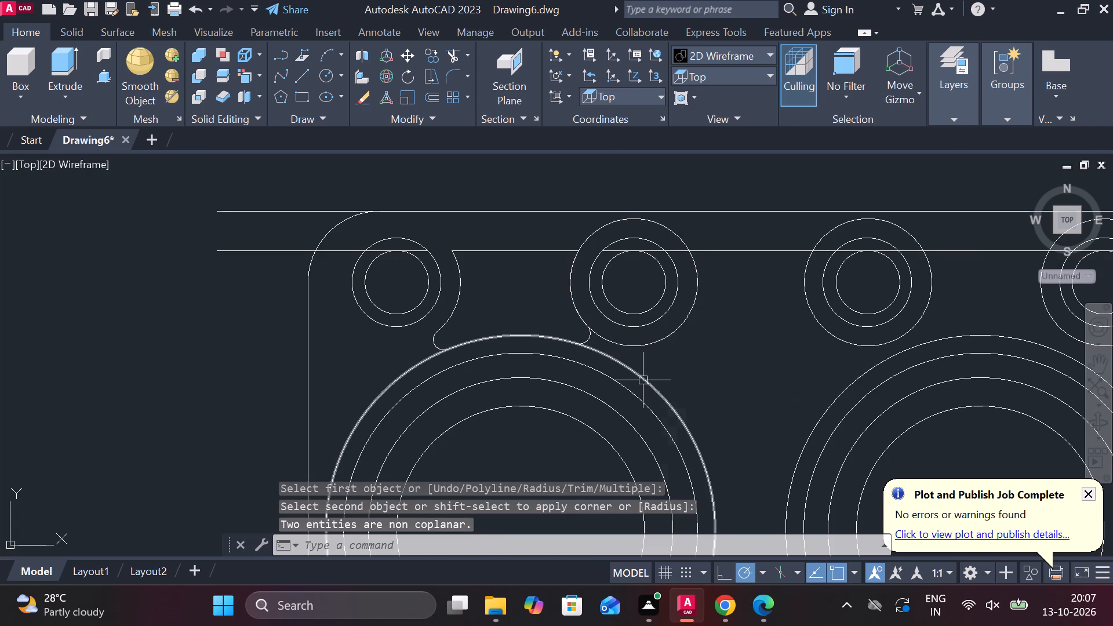
Trim away the large west outer circle beyond the pocket fillets and all pieces of the second back hole's radius 9 circle.
{"action": "scroll", "coordinate": [607, 369], "scroll_direction": "up", "scroll_amount": 1}
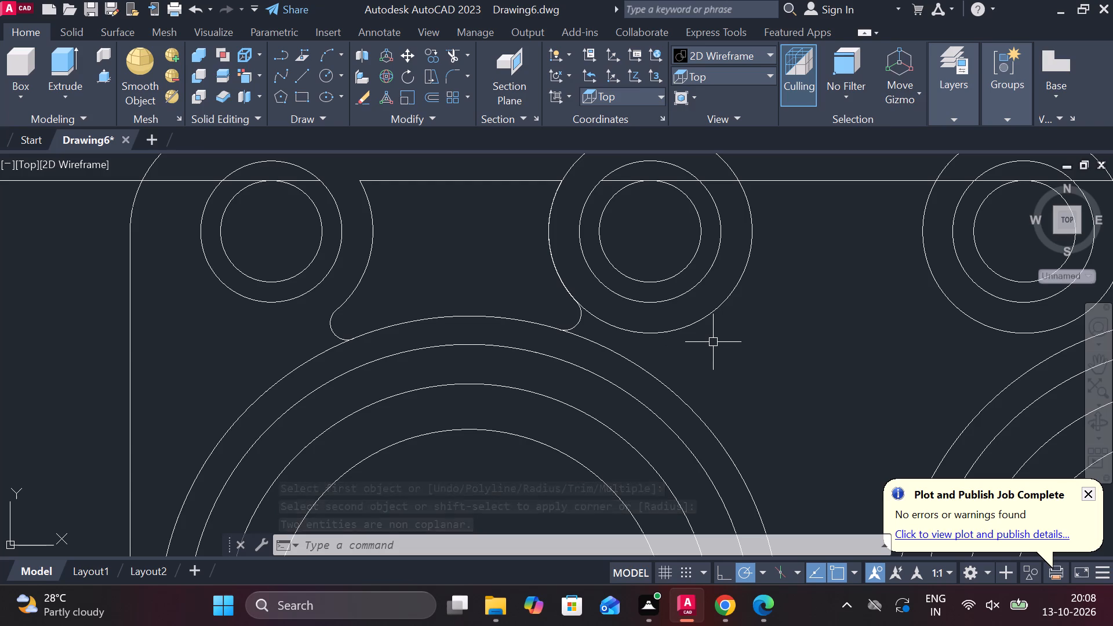
{"action": "key", "text": "Escape"}
{"action": "type", "text": "tr"}
{"action": "key", "text": "space"}
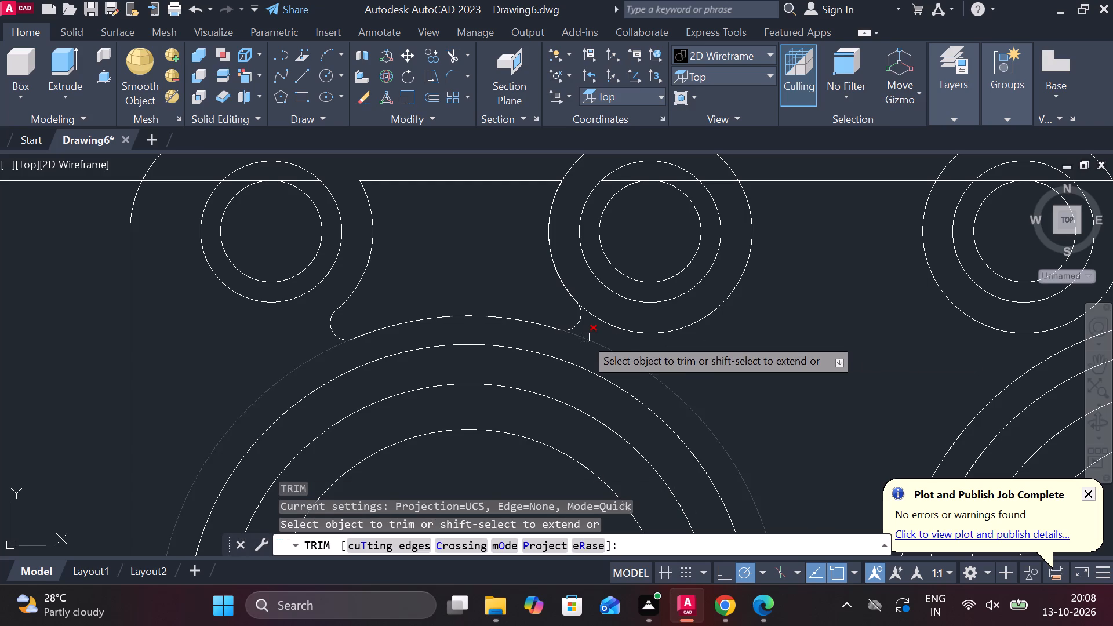
{"action": "left_click", "coordinate": [585, 337]}
{"action": "left_click", "coordinate": [610, 323]}
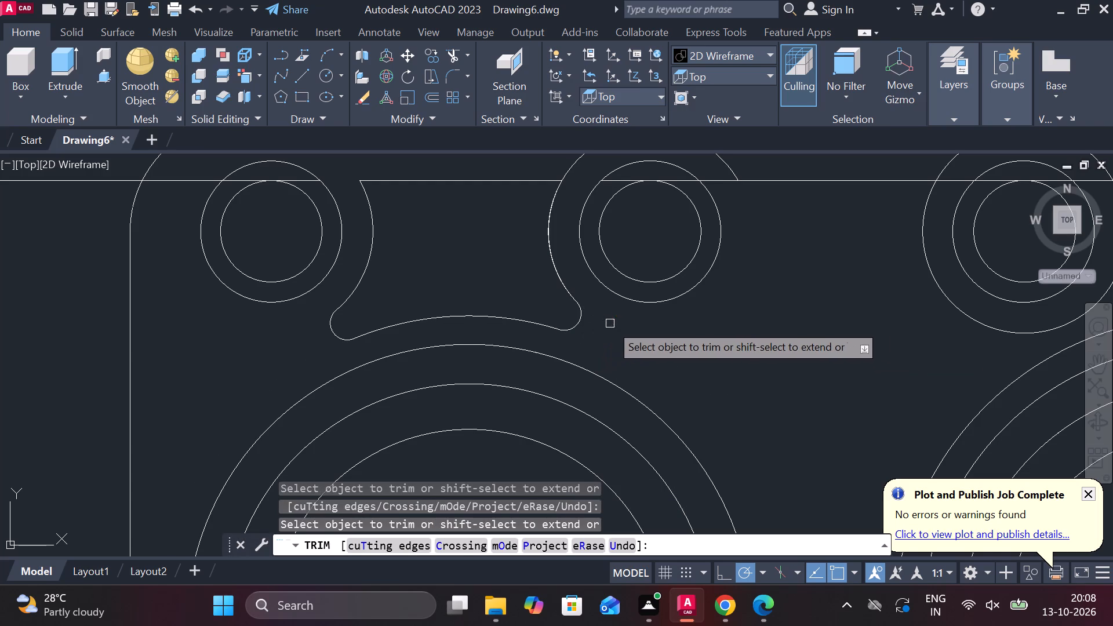
{"action": "middle_click_drag", "start_coordinate": [686, 332], "coordinate": [689, 372]}
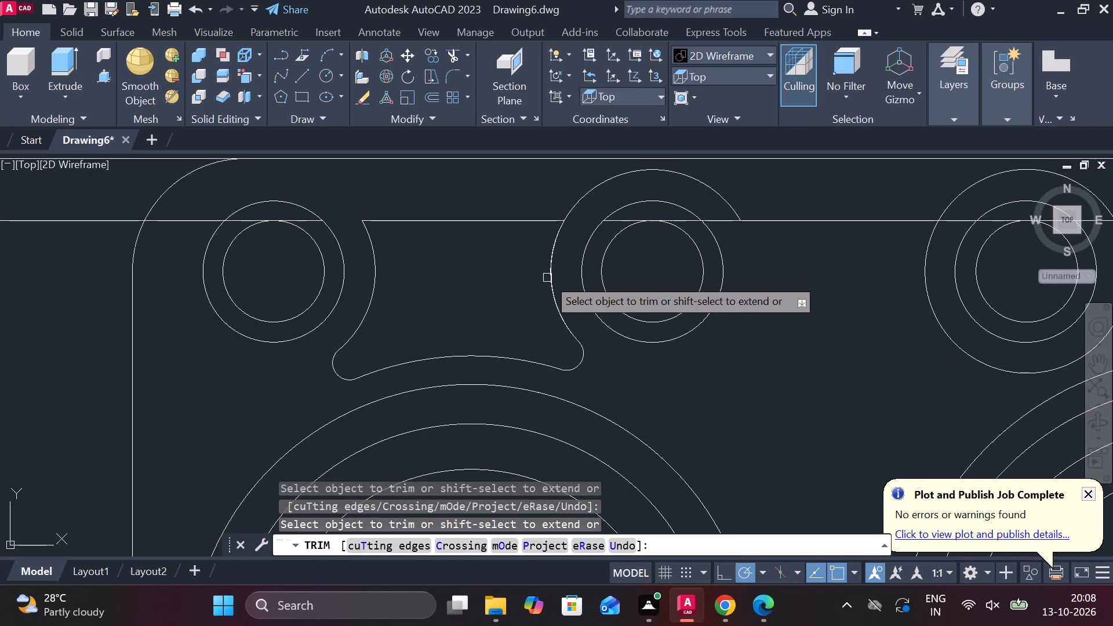
{"action": "left_click", "coordinate": [547, 278]}
{"action": "left_click", "coordinate": [576, 208]}
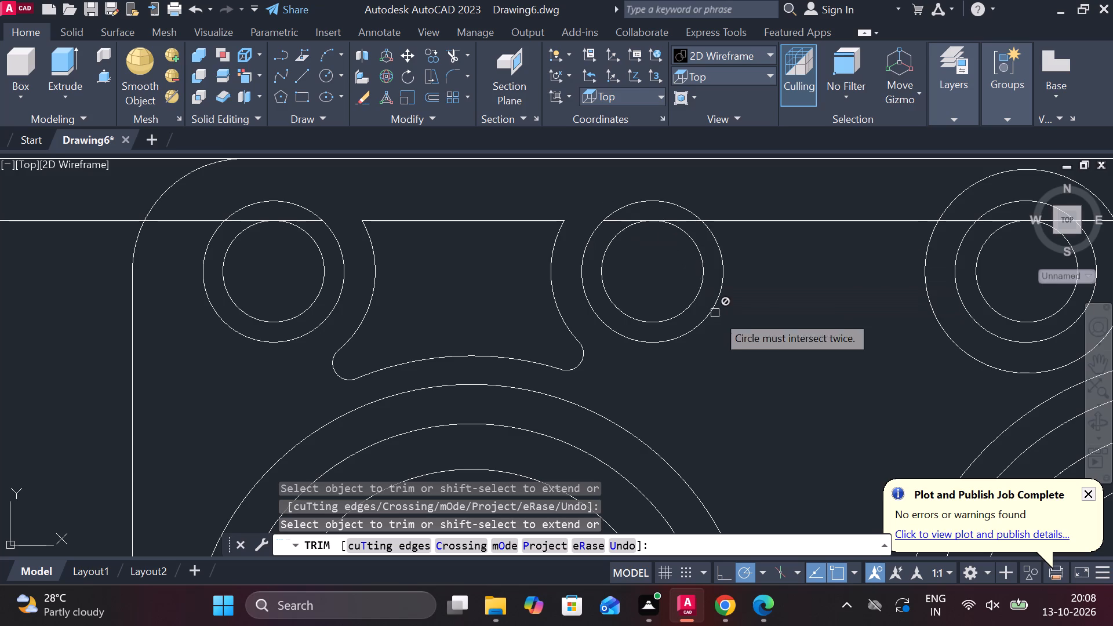
{"action": "scroll", "coordinate": [716, 316], "scroll_direction": "down", "scroll_amount": 1}
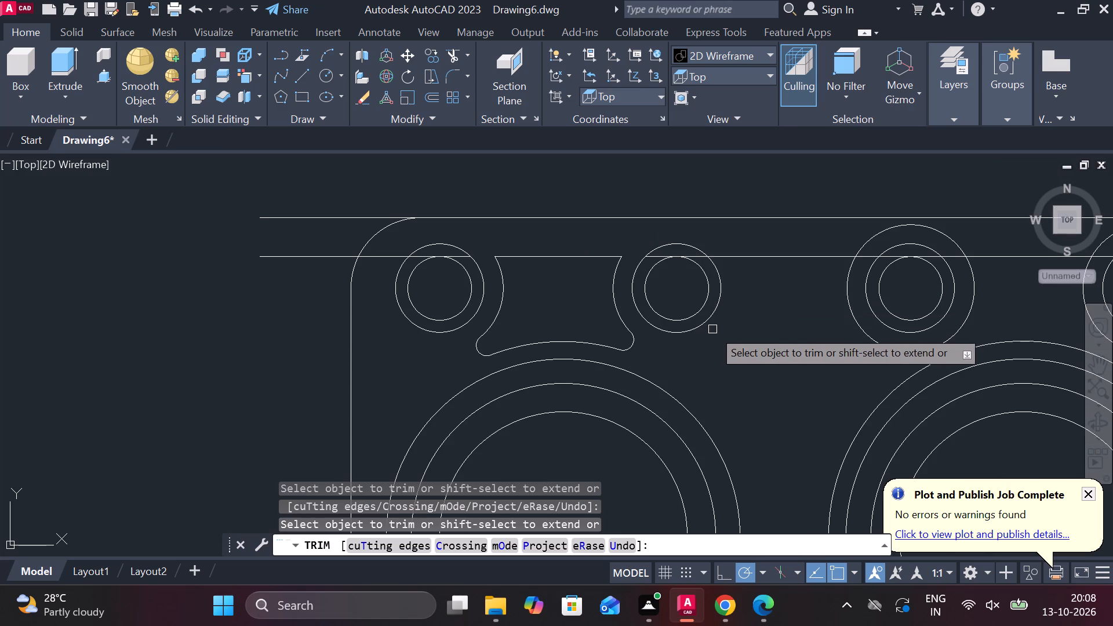
{"action": "key", "text": "Escape"}
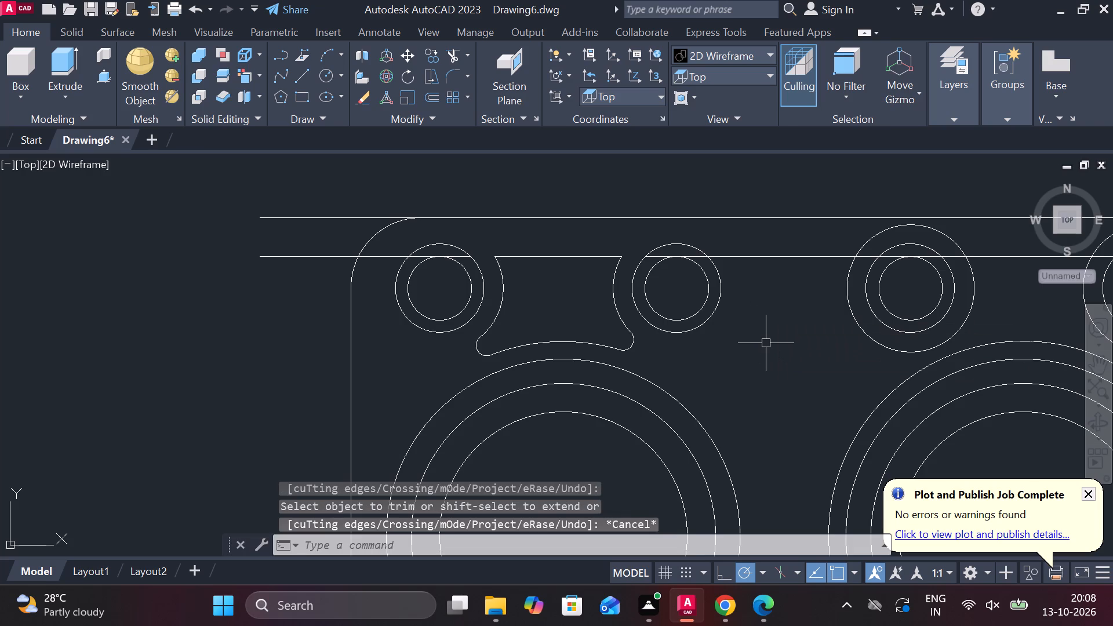
Draw a radius 9 circle centred on the second back hole from the west.
{"action": "middle_click", "coordinate": [766, 344]}
{"action": "type", "text": "c"}
{"action": "key", "text": "space"}
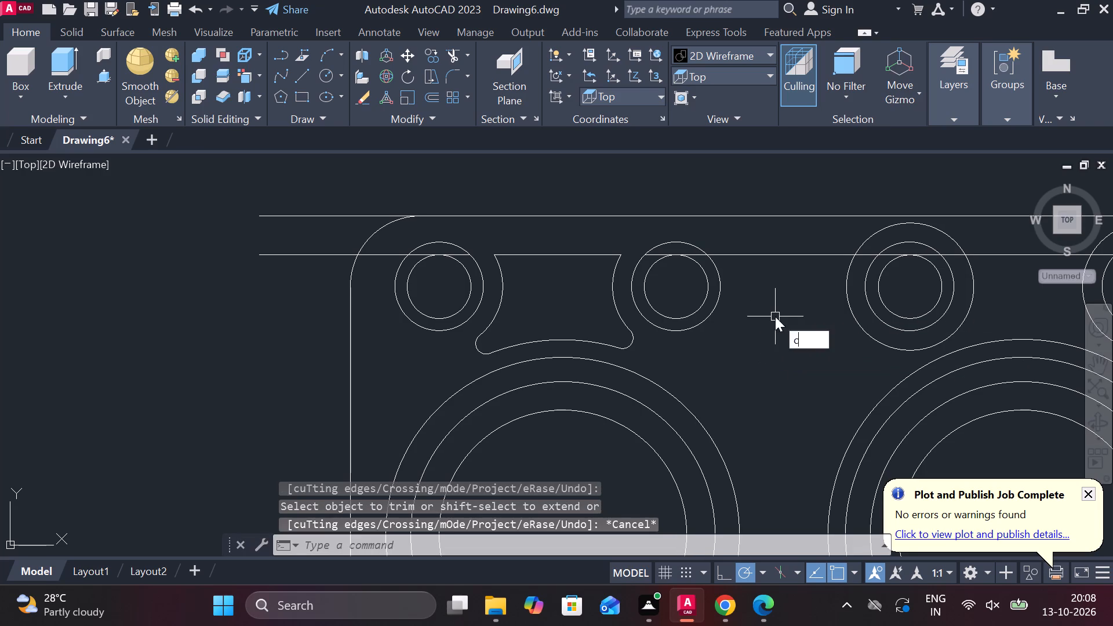
{"action": "left_click", "coordinate": [681, 285]}
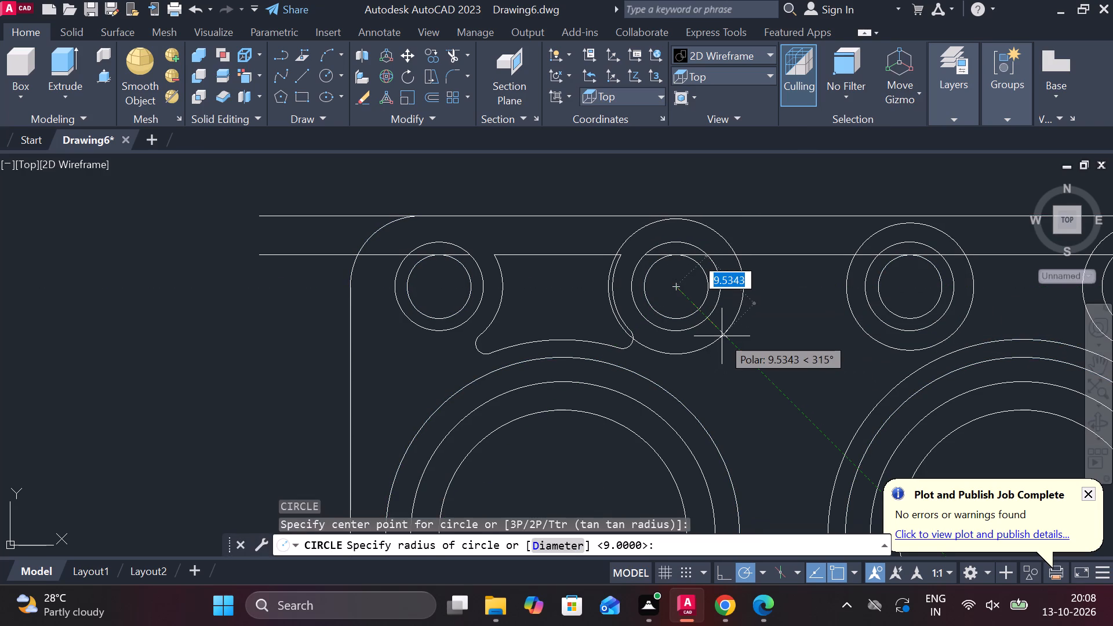
{"action": "key", "text": "9"}
{"action": "key", "text": "Return"}
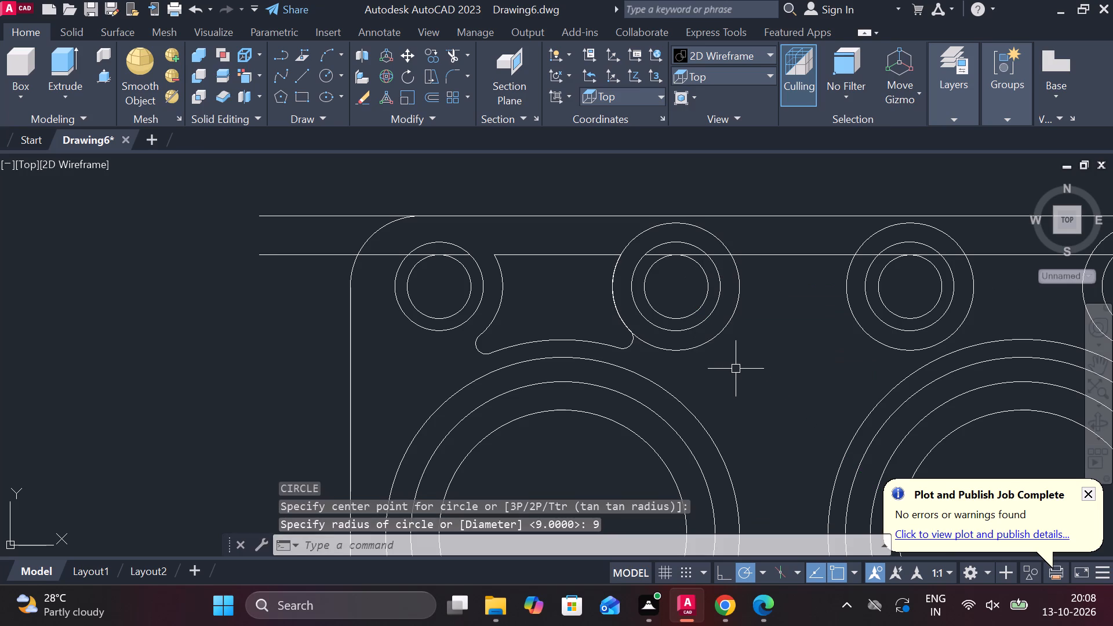
{"action": "key", "text": "Escape"}
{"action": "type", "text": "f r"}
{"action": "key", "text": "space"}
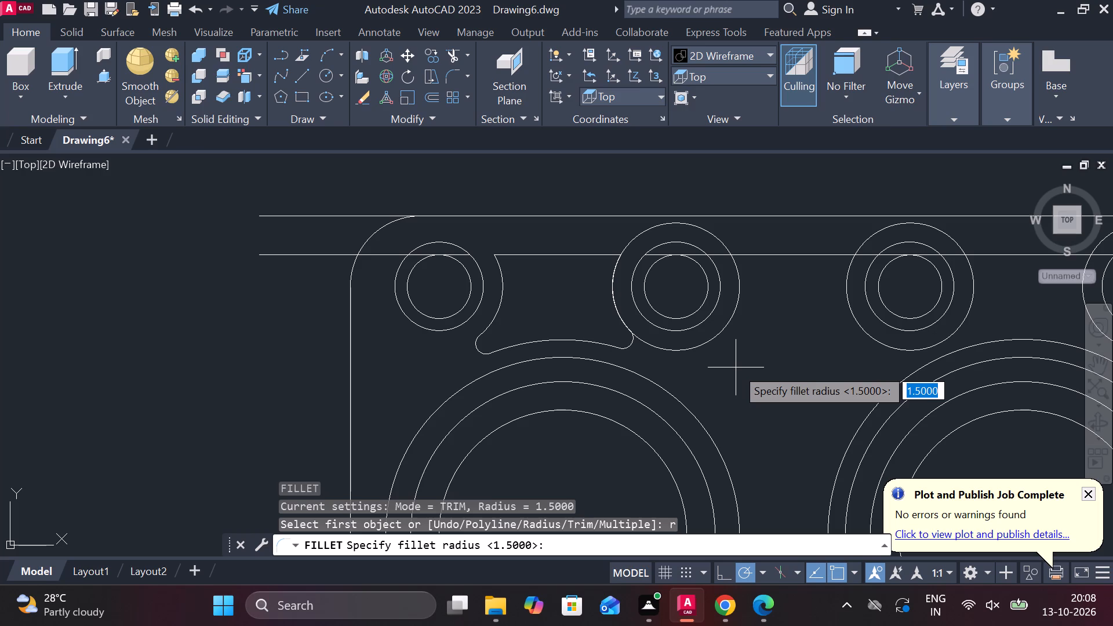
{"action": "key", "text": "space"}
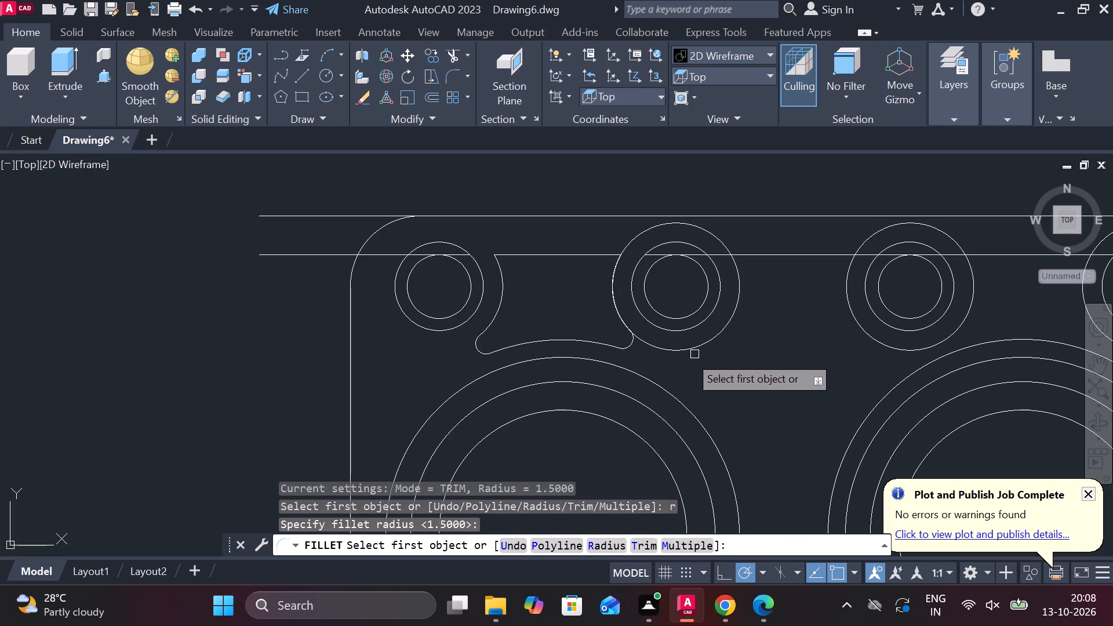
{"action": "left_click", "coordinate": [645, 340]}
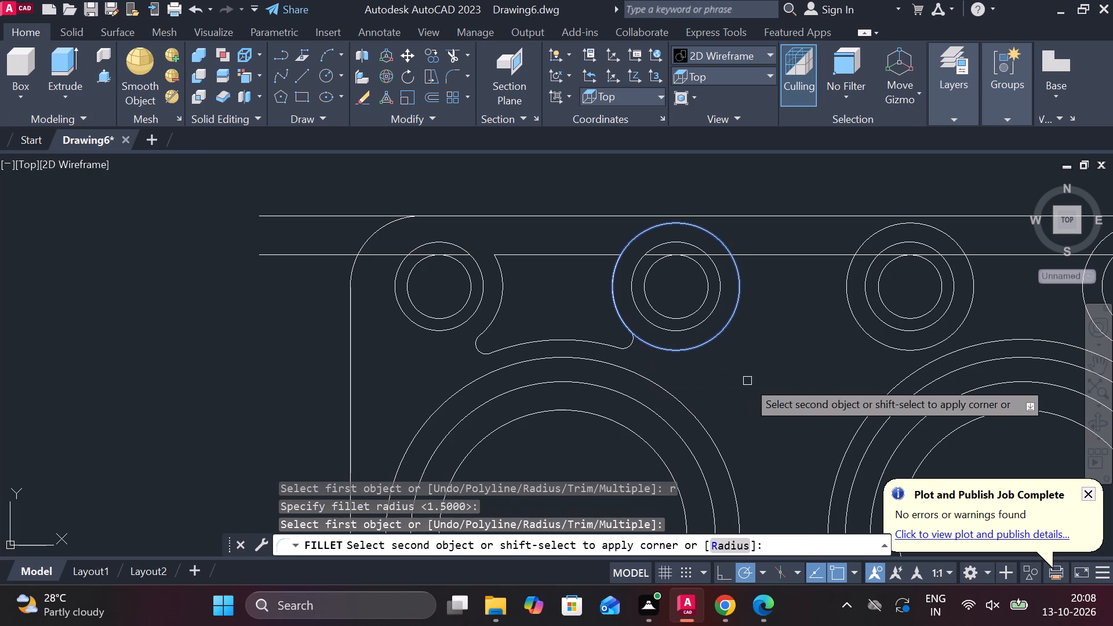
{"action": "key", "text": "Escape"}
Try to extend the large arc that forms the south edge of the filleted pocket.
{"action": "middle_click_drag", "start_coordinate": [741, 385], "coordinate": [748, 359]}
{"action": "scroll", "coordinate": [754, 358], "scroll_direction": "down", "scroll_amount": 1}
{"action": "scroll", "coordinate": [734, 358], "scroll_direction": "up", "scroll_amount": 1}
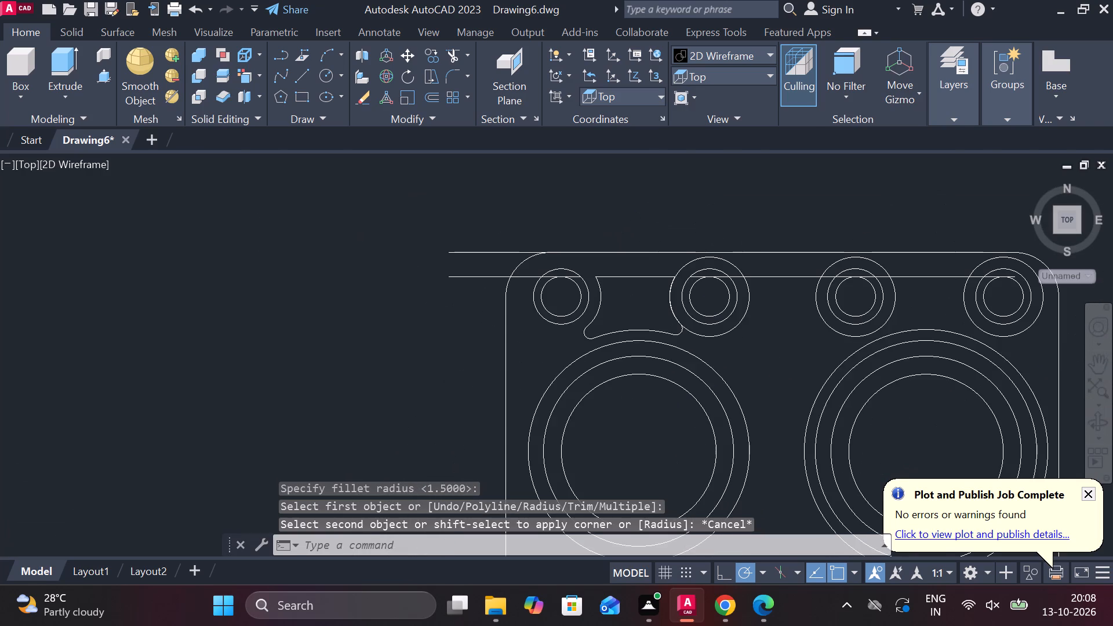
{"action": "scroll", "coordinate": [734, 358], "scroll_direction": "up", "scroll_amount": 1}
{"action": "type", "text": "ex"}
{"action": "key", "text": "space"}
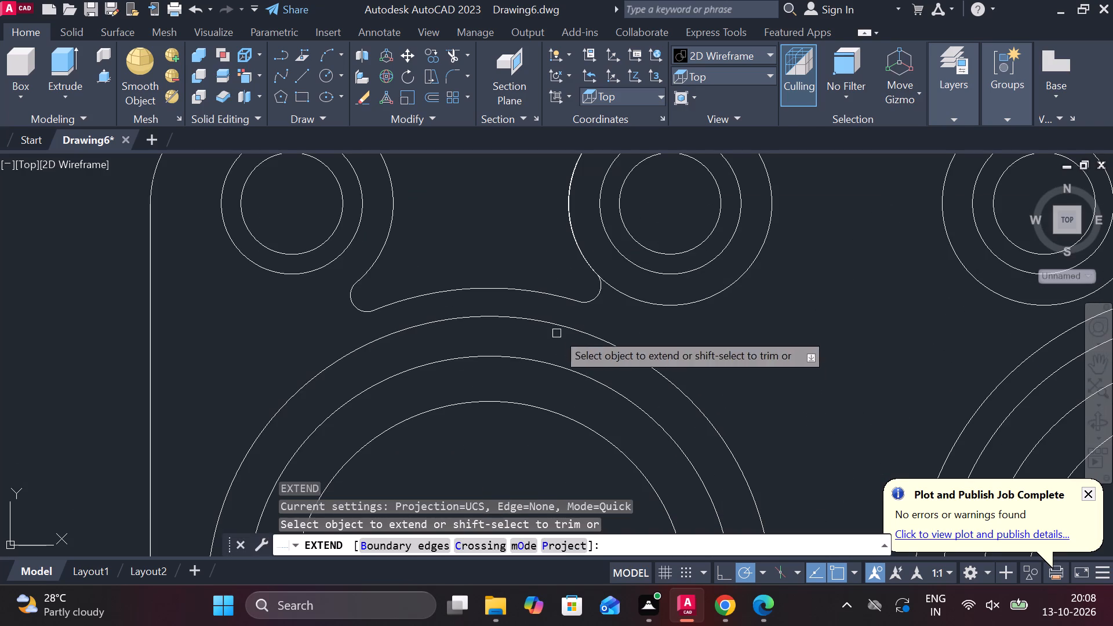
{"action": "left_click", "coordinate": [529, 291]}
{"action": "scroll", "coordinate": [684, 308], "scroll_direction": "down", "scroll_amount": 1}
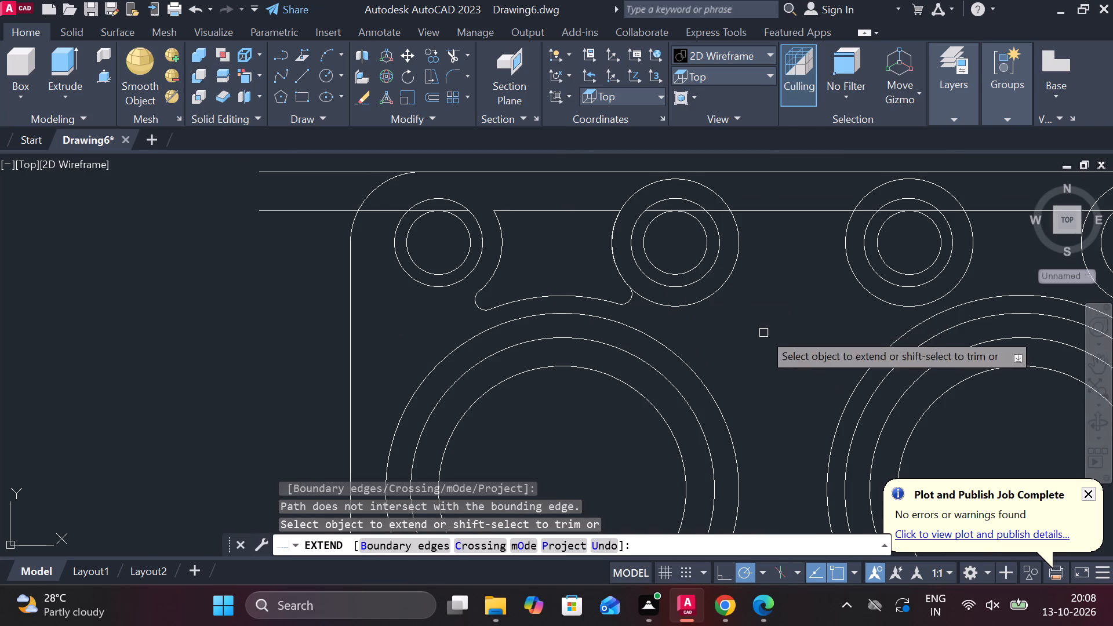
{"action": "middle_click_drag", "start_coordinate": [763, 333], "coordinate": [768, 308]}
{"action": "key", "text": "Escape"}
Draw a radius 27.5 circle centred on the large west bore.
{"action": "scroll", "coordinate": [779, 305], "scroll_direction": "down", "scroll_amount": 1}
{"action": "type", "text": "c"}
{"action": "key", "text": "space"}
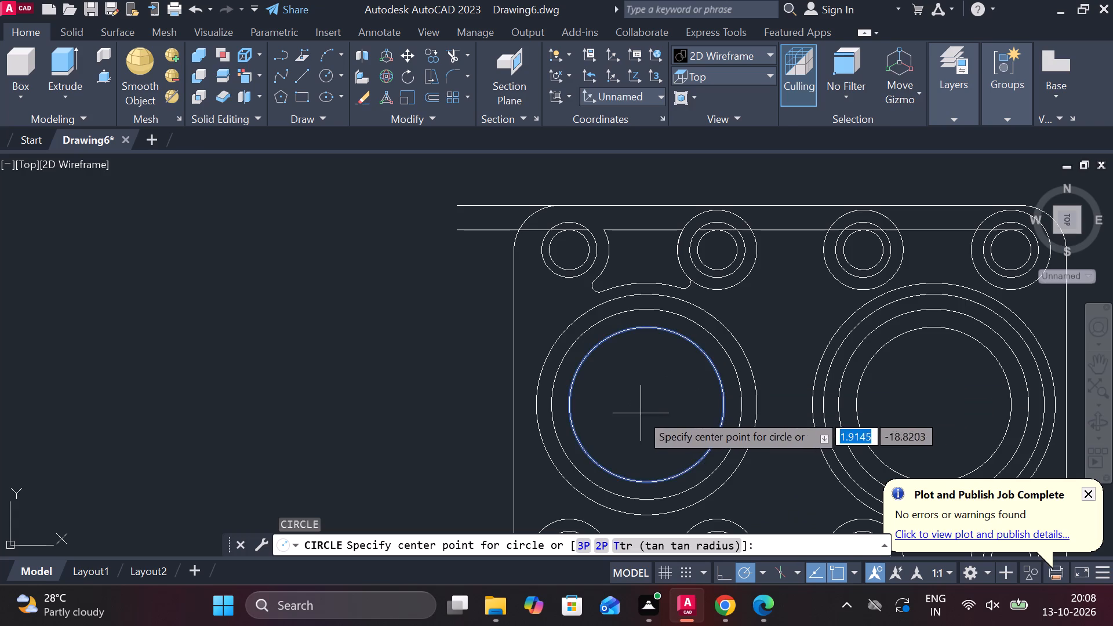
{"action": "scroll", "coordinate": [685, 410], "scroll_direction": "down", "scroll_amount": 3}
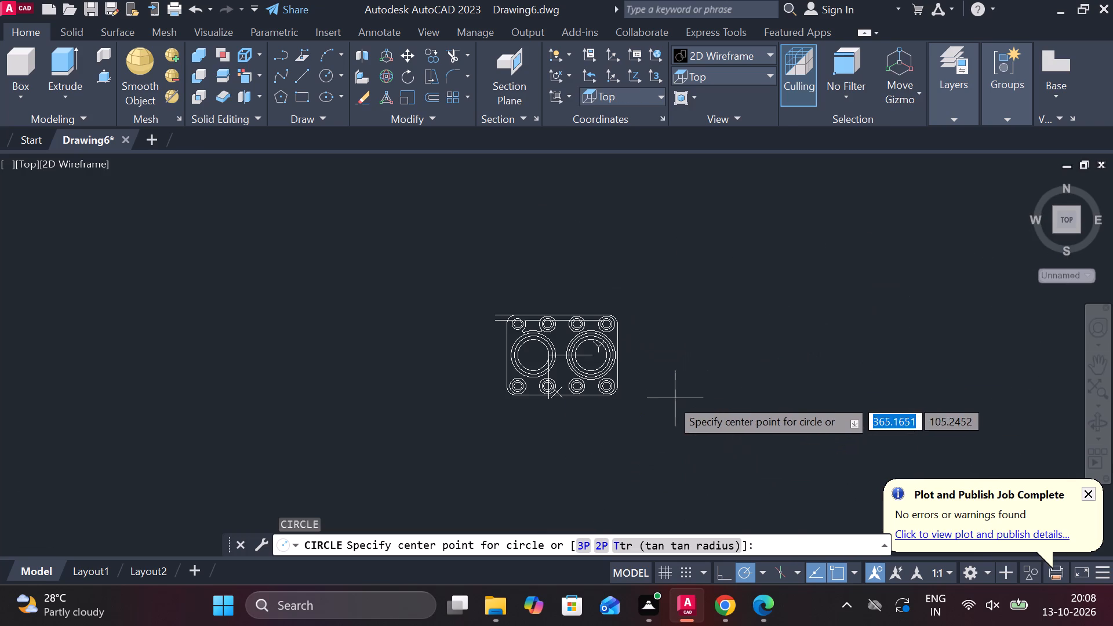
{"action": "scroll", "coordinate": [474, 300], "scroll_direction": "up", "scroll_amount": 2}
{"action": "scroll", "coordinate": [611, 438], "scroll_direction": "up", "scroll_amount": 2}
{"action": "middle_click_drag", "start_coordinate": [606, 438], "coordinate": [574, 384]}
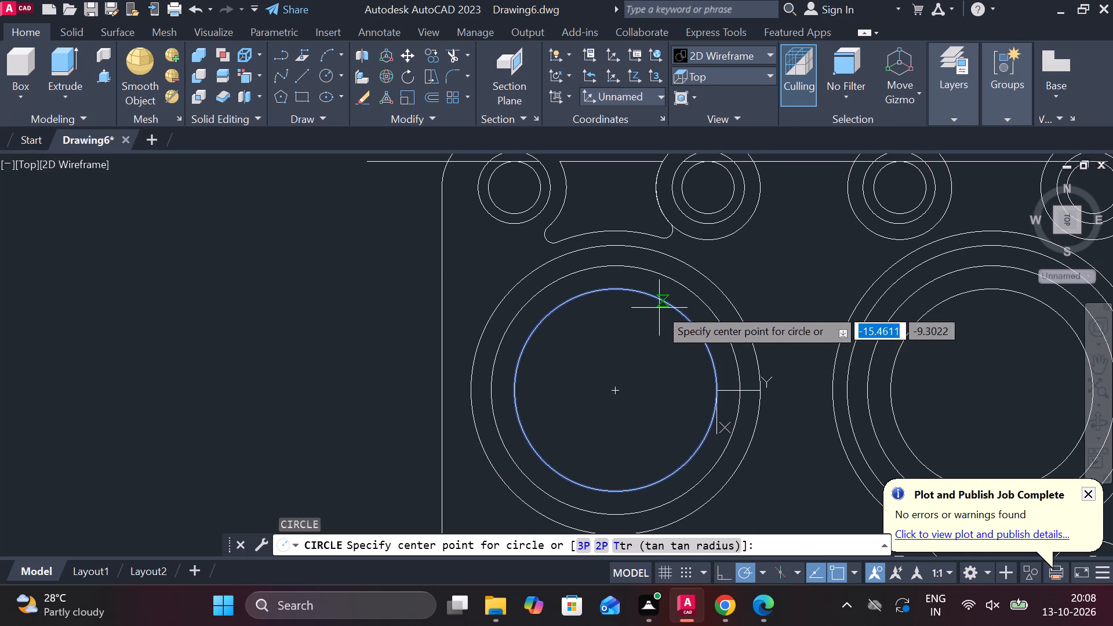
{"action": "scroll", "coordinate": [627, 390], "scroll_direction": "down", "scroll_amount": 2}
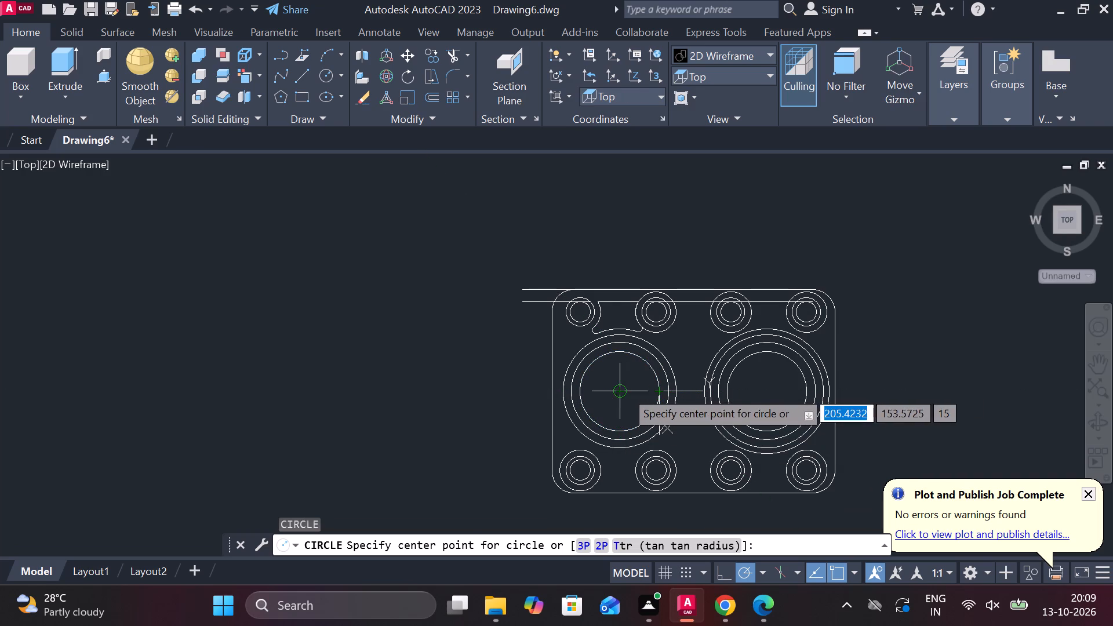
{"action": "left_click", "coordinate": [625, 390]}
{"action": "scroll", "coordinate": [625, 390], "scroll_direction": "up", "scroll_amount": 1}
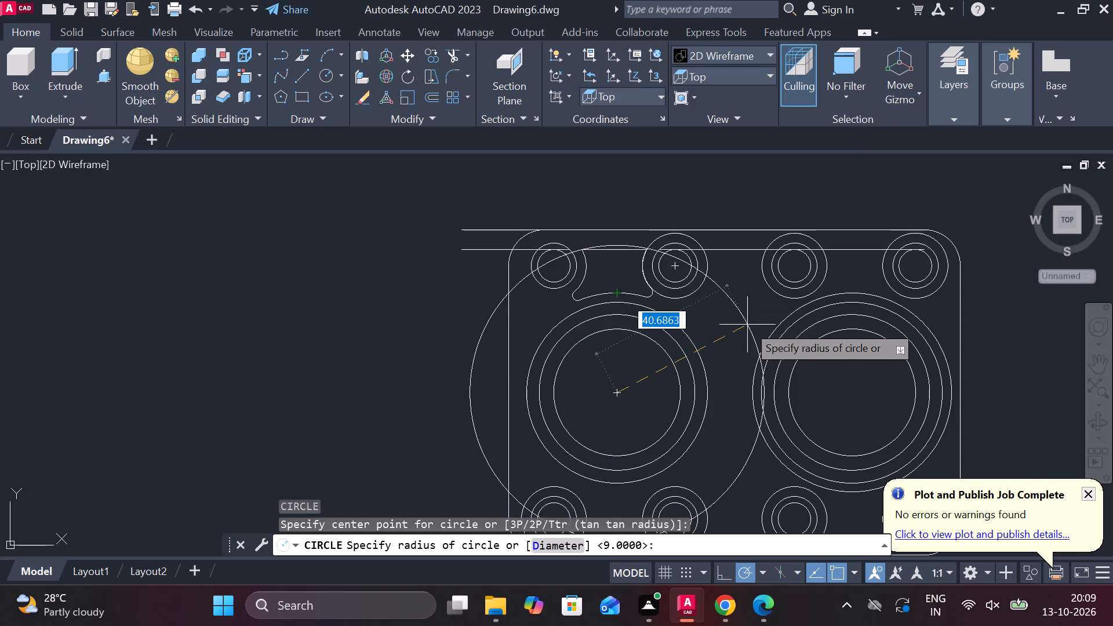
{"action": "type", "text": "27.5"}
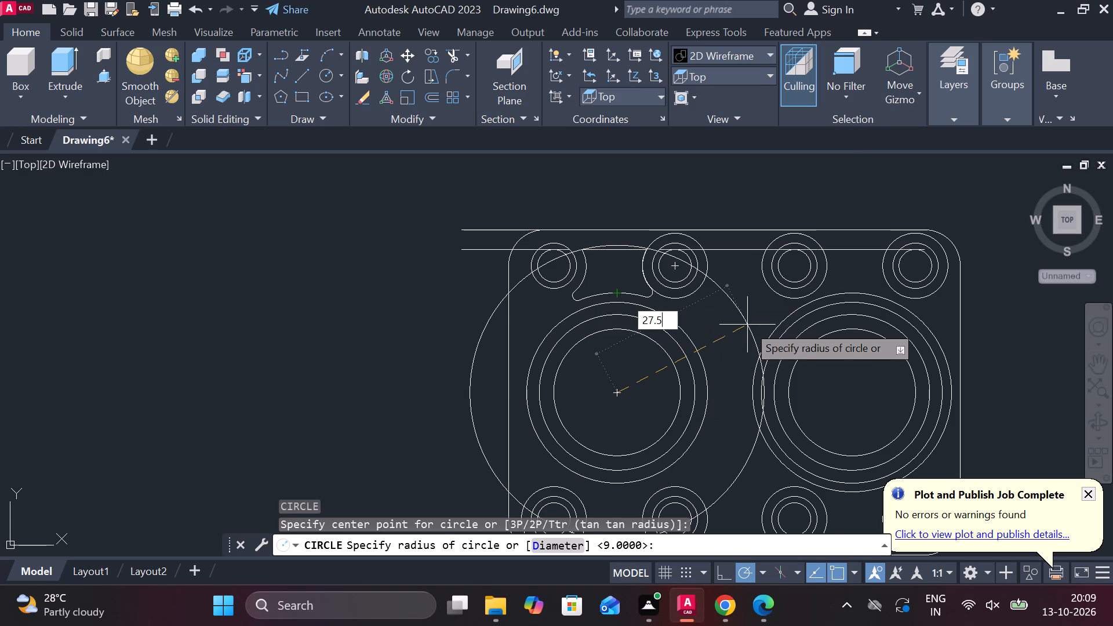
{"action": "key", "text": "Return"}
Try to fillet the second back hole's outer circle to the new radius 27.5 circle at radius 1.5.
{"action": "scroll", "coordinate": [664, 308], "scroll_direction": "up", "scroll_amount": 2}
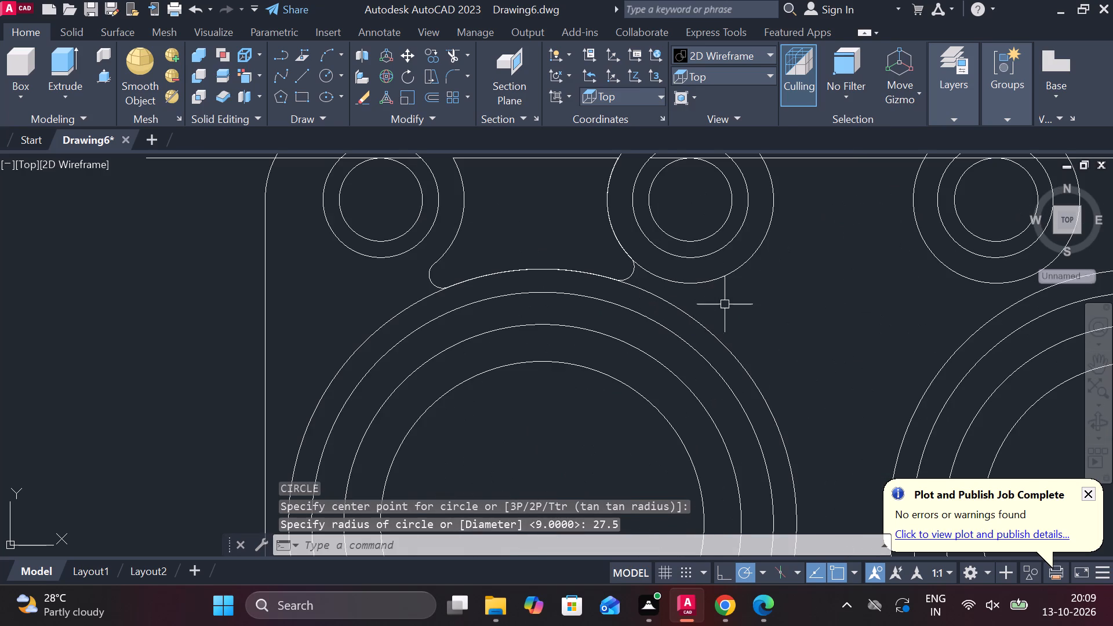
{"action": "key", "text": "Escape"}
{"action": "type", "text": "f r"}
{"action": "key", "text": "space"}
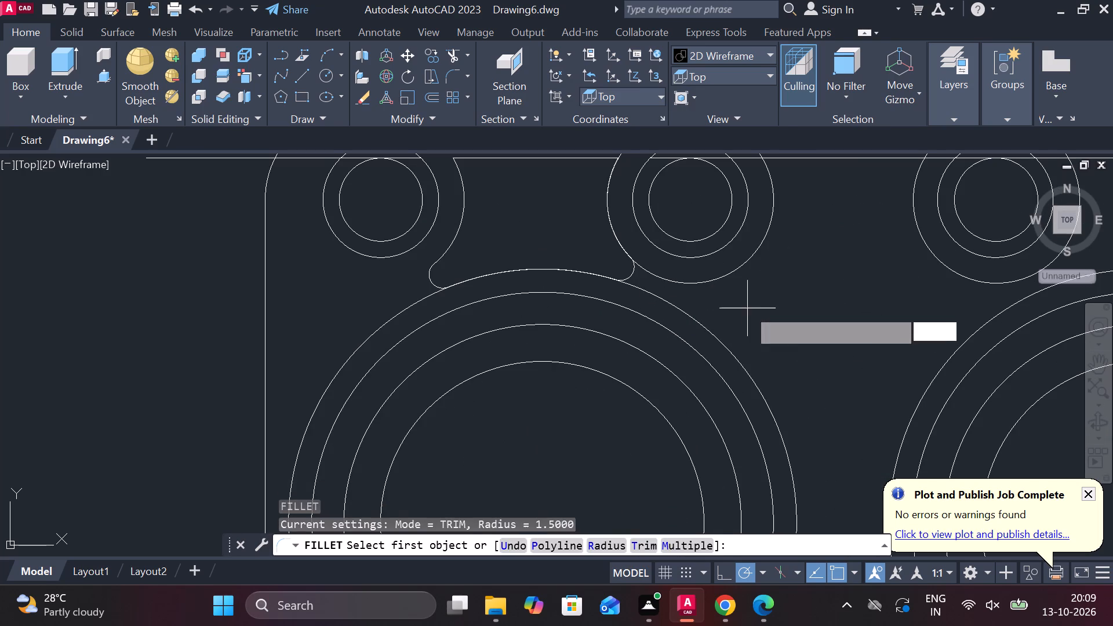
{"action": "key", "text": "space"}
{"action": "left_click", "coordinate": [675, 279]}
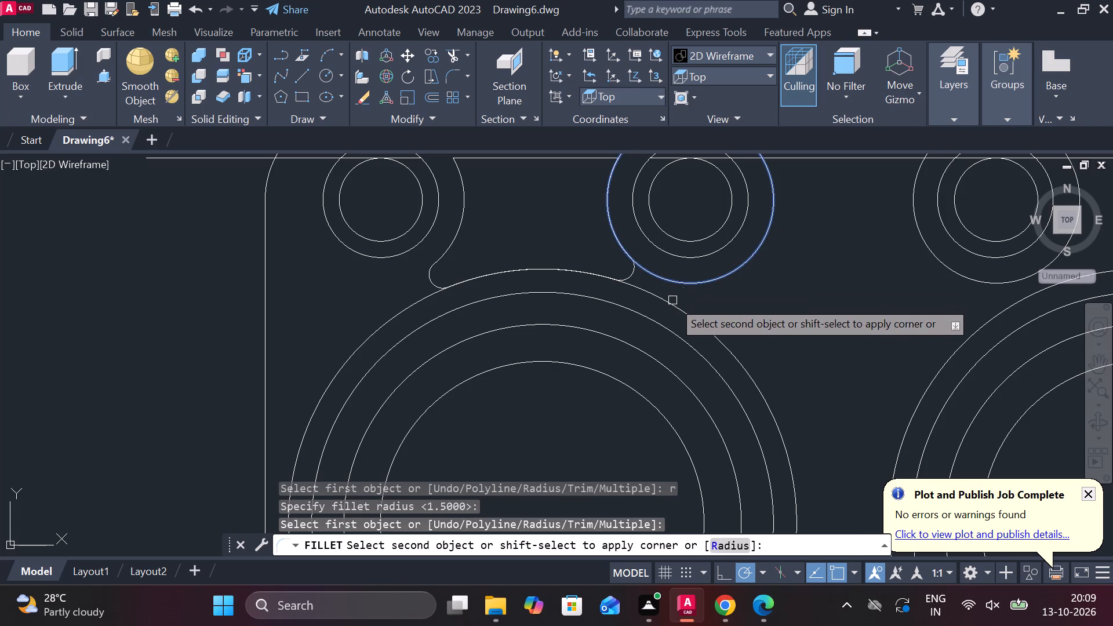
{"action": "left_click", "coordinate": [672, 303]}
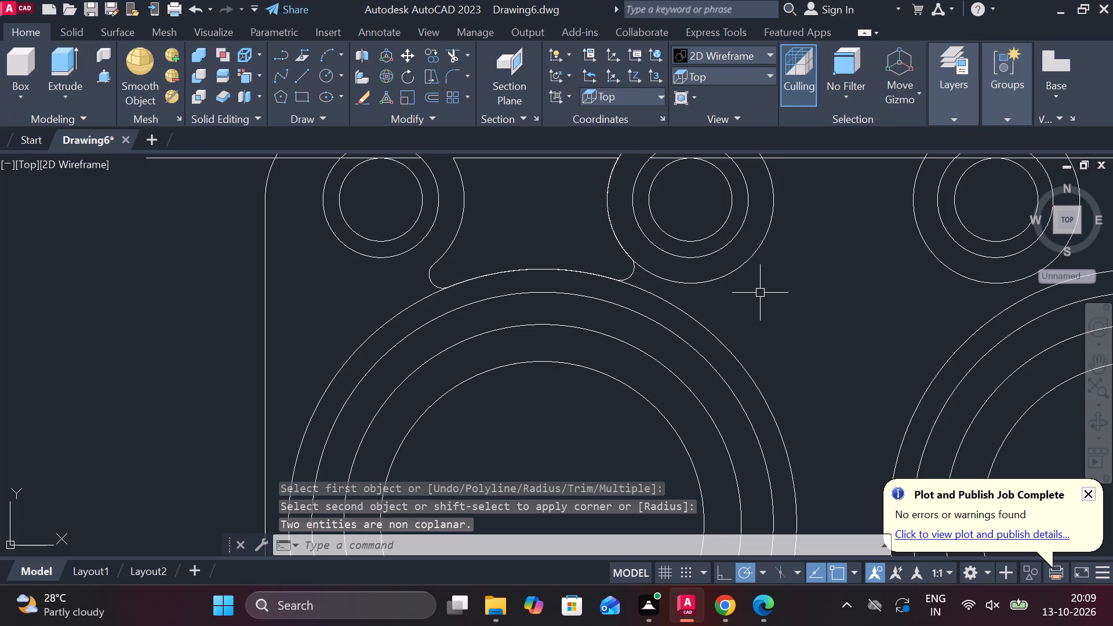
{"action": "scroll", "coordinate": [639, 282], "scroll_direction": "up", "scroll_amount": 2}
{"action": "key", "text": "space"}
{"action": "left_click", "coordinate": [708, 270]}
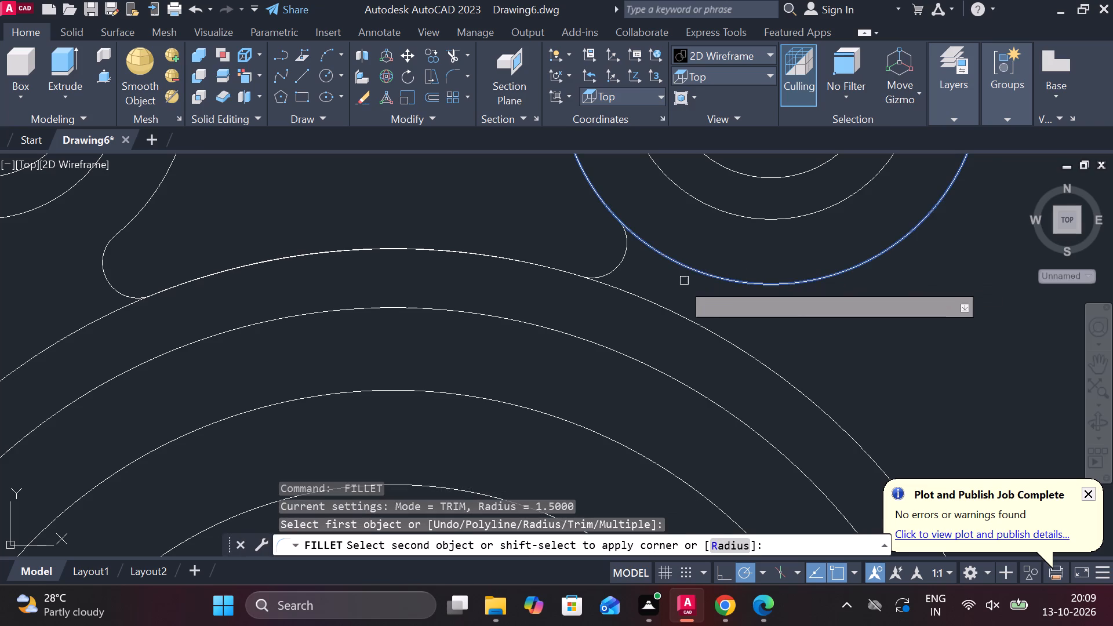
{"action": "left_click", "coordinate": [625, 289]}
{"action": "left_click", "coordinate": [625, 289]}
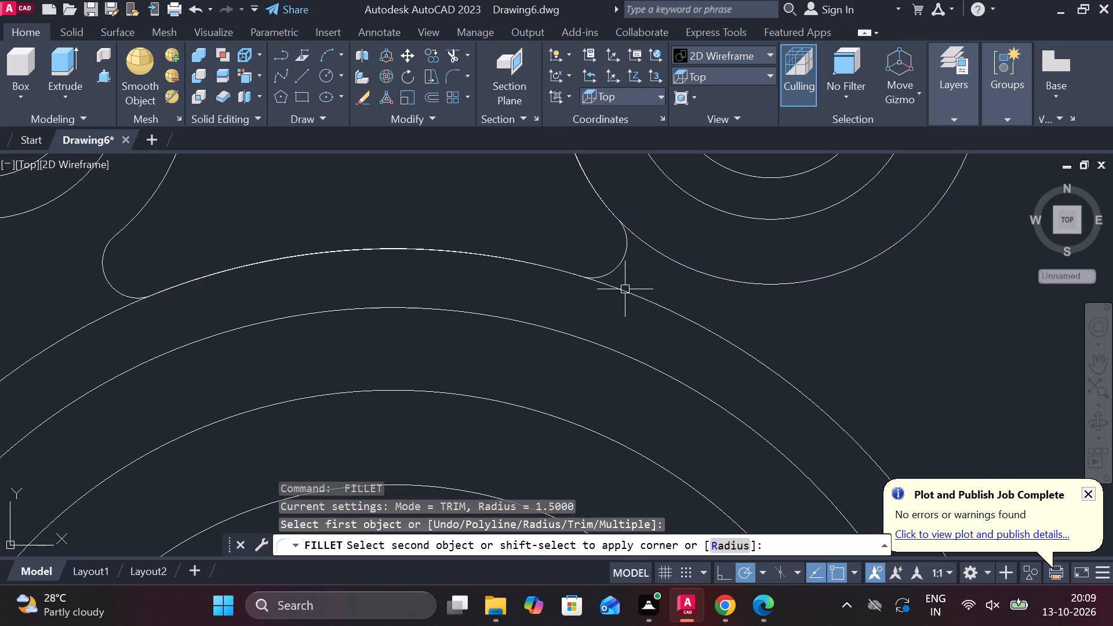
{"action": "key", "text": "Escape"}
Undo the radius 27.5 circle, the pocket trims and the redrawn hole circles, back to the untrimmed outer circles around the back holes and west bore.
{"action": "scroll", "coordinate": [692, 283], "scroll_direction": "down", "scroll_amount": 2}
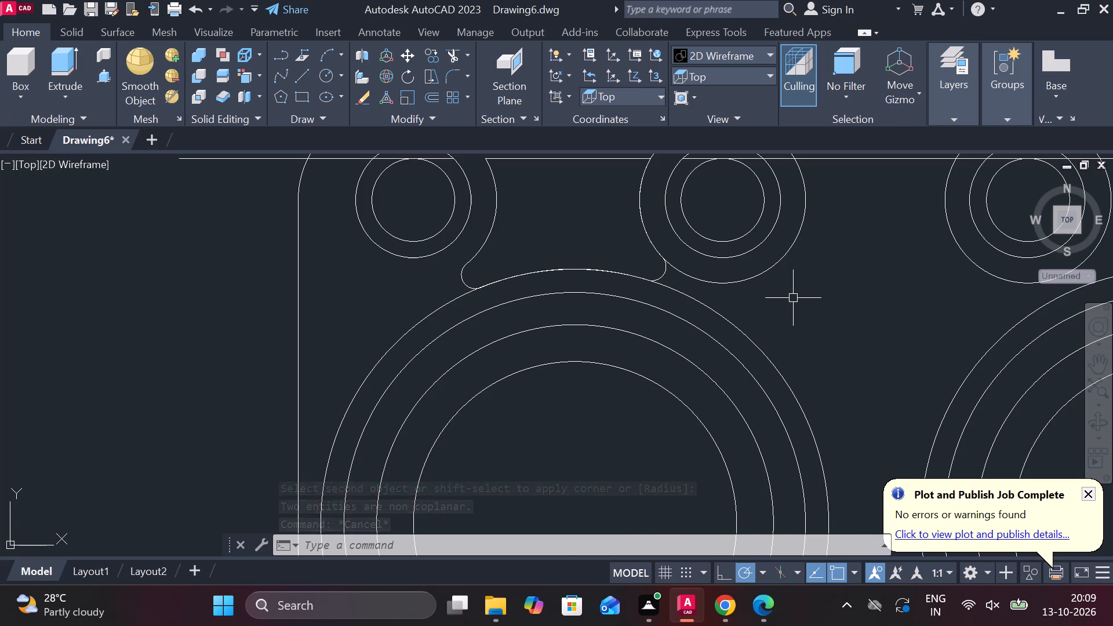
{"action": "scroll", "coordinate": [793, 298], "scroll_direction": "down", "scroll_amount": 2}
{"action": "key", "text": "ctrl+z"}
{"action": "key", "text": "ctrl+z"}
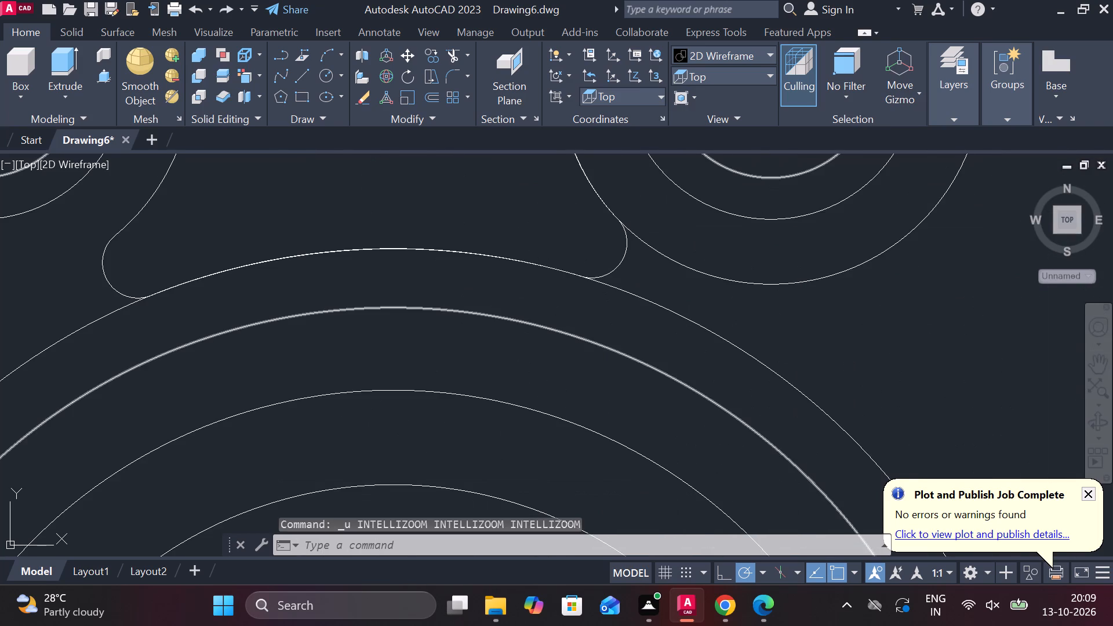
{"action": "key", "text": "ctrl+z"}
{"action": "key", "text": "ctrl+z"}
{"action": "key", "text": "ctrl+z"}
{"action": "key", "text": "ctrl+z"}
{"action": "key", "text": "ctrl+z"}
{"action": "key", "text": "ctrl+z"}
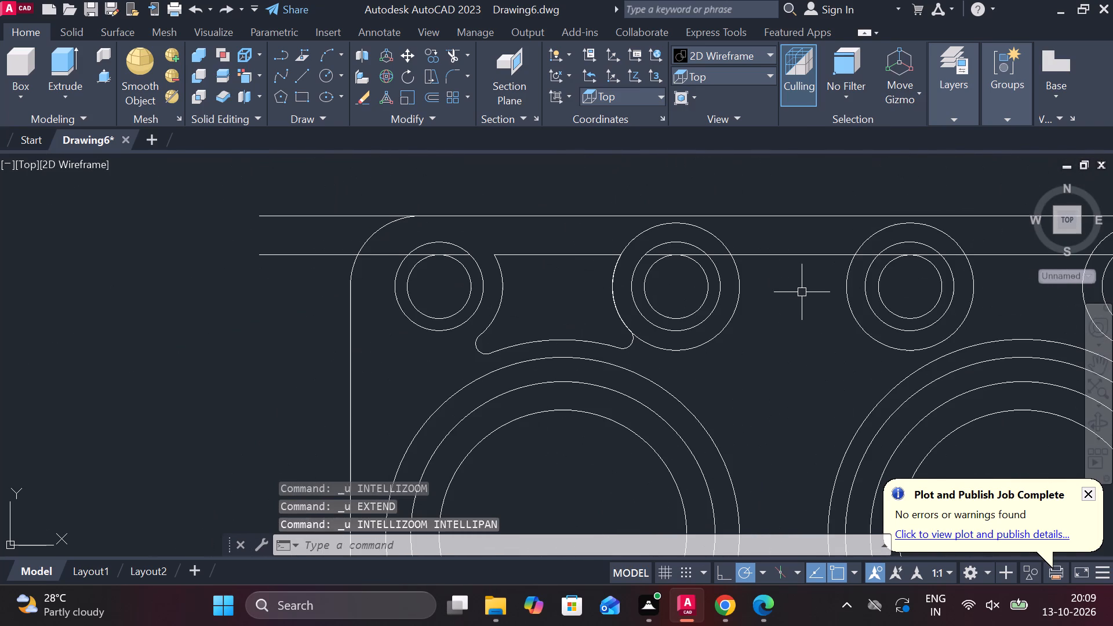
{"action": "key", "text": "z"}
{"action": "key", "text": "ctrl+z"}
{"action": "key", "text": "Escape"}
{"action": "key", "text": "ctrl+z"}
{"action": "key", "text": "ctrl+z"}
{"action": "key", "text": "ctrl+z"}
{"action": "key", "text": "ctrl+z"}
{"action": "key", "text": "ctrl+z"}
{"action": "key", "text": "ctrl+z"}
{"action": "key", "text": "ctrl+z"}
{"action": "key", "text": "ctrl+z"}
{"action": "key", "text": "ctrl+z"}
{"action": "key", "text": "ctrl+z"}
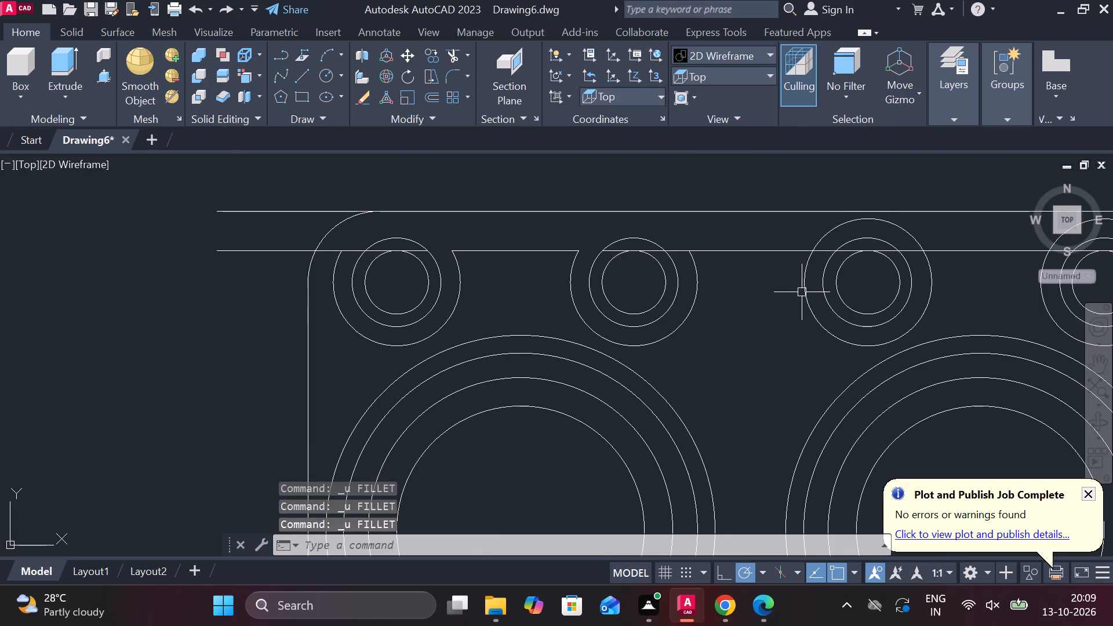
{"action": "key", "text": "ctrl+z"}
{"action": "key", "text": "ctrl+z"}
{"action": "key", "text": "ctrl+z"}
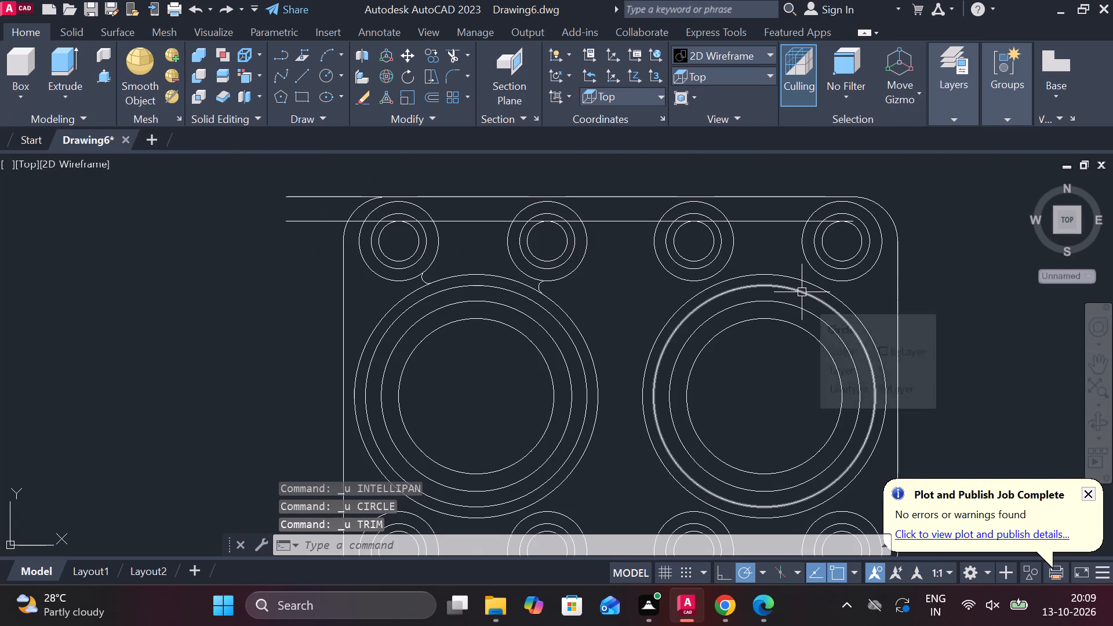
Fillet the west side of the second back hole's outer circle to the large west outer circle at radius 1.5.
{"action": "scroll", "coordinate": [541, 287], "scroll_direction": "up", "scroll_amount": 1}
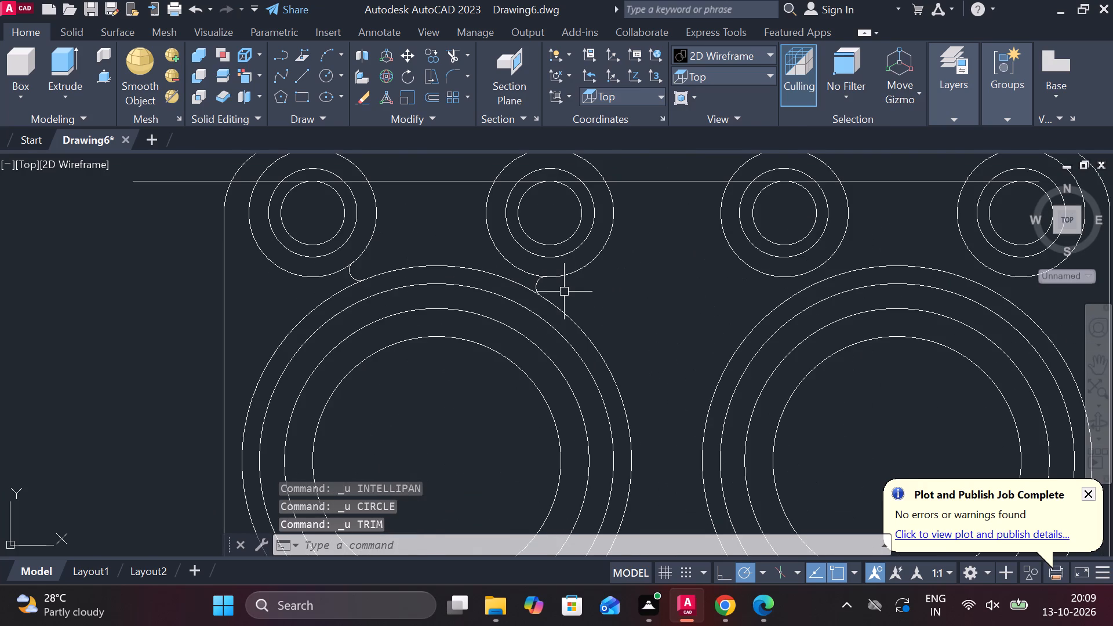
{"action": "middle_click_drag", "start_coordinate": [588, 294], "coordinate": [610, 296]}
{"action": "key", "text": "Escape"}
{"action": "key", "text": "f"}
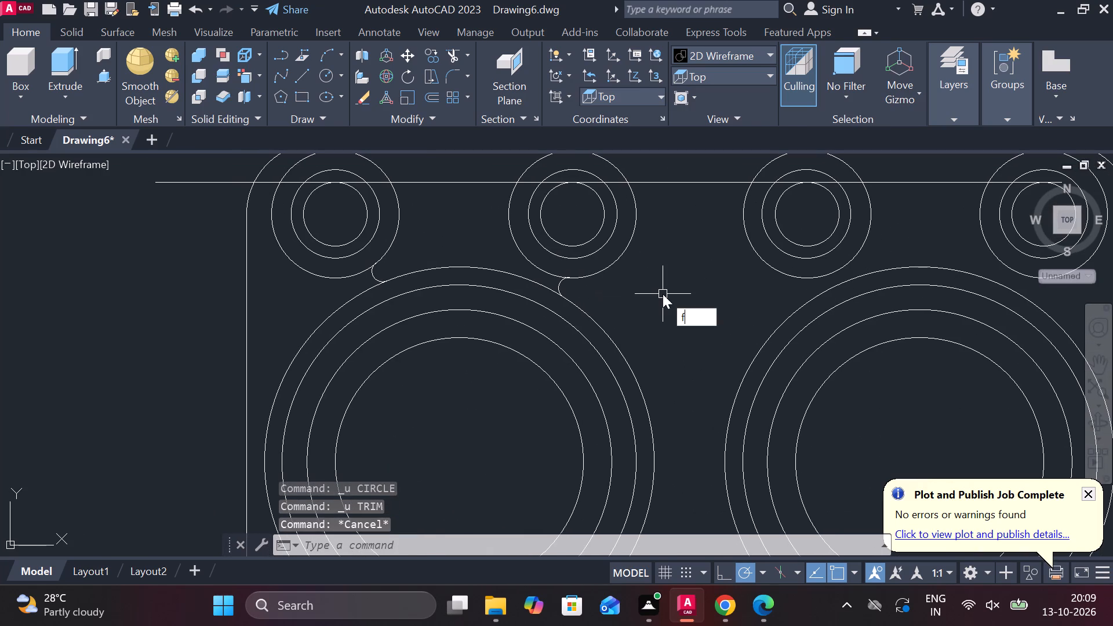
{"action": "key", "text": "space"}
{"action": "type", "text": "r"}
{"action": "key", "text": "space"}
{"action": "key", "text": "space"}
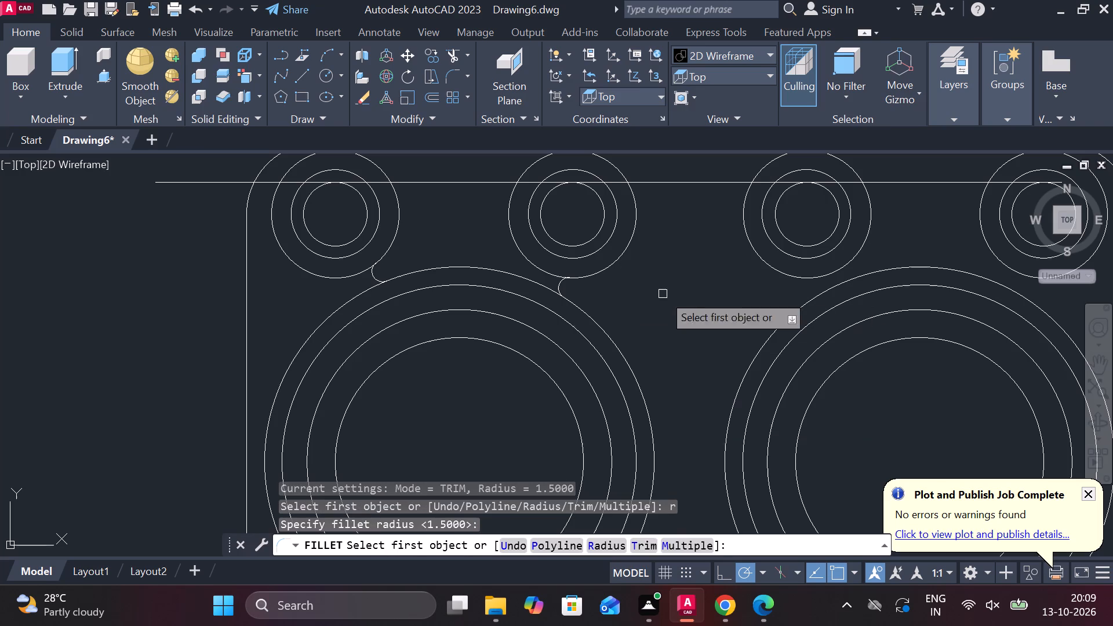
{"action": "left_click", "coordinate": [523, 247]}
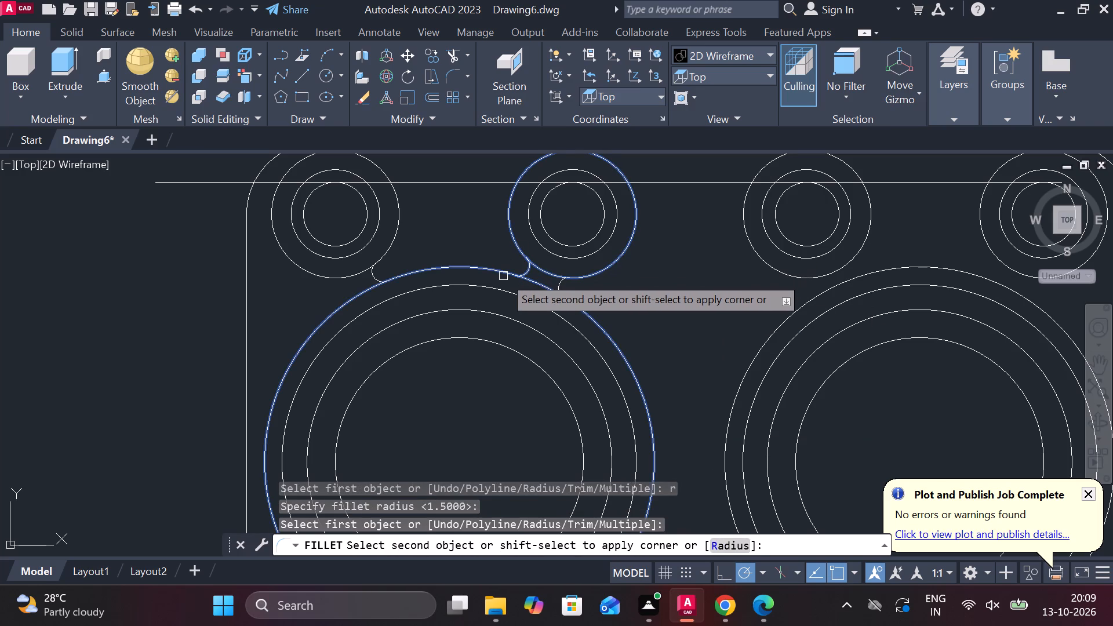
{"action": "left_click", "coordinate": [503, 276]}
Fillet the third back hole's outer circle to the large east outer circle at radius 1.5 on both its west and east sides.
{"action": "middle_click", "coordinate": [645, 277]}
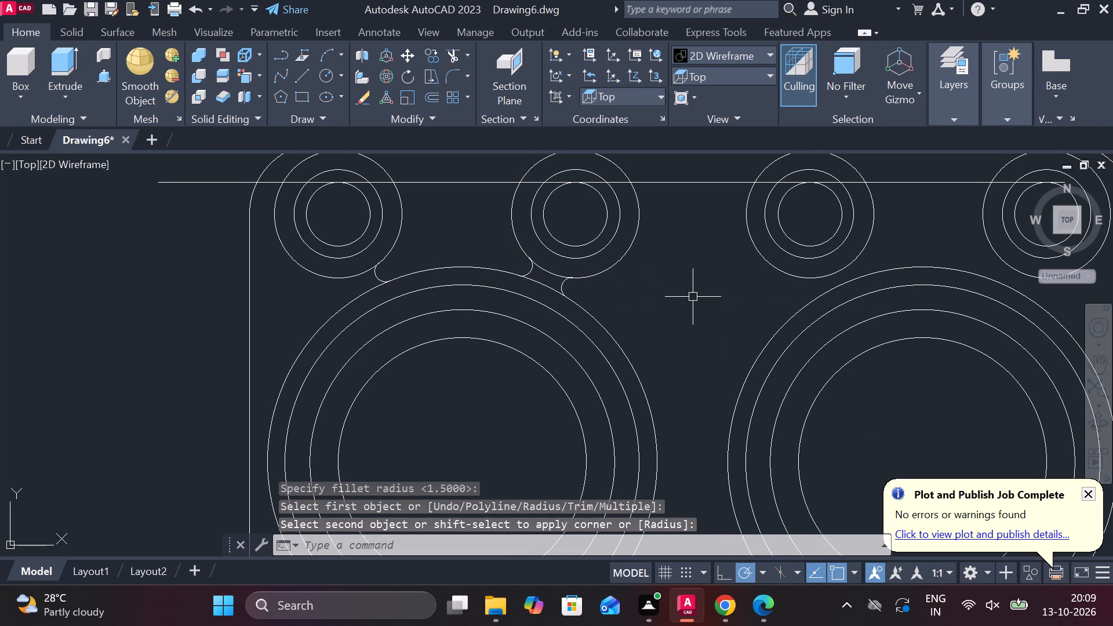
{"action": "middle_click_drag", "start_coordinate": [692, 297], "coordinate": [657, 357]}
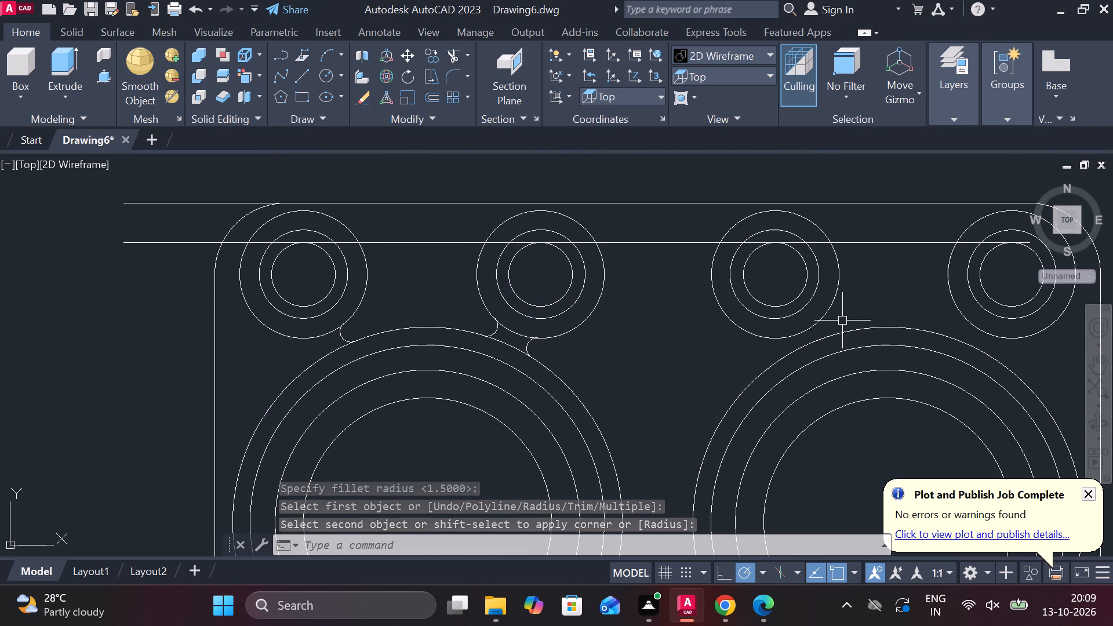
{"action": "middle_click_drag", "start_coordinate": [674, 315], "coordinate": [701, 318]}
{"action": "middle_click_drag", "start_coordinate": [679, 327], "coordinate": [694, 327]}
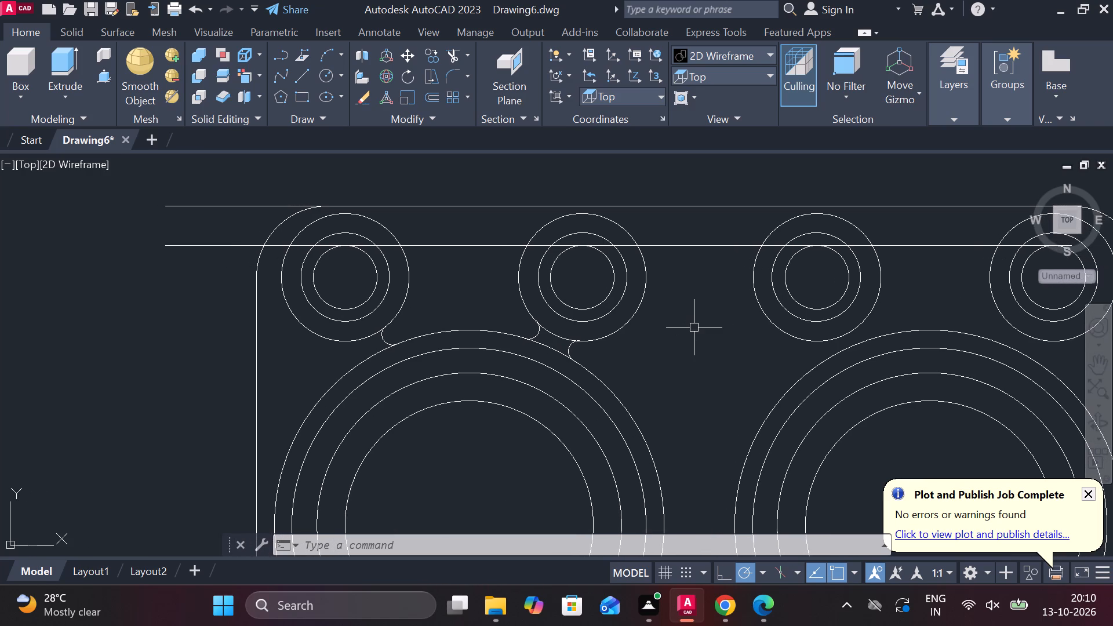
{"action": "middle_click_drag", "start_coordinate": [726, 334], "coordinate": [669, 336]}
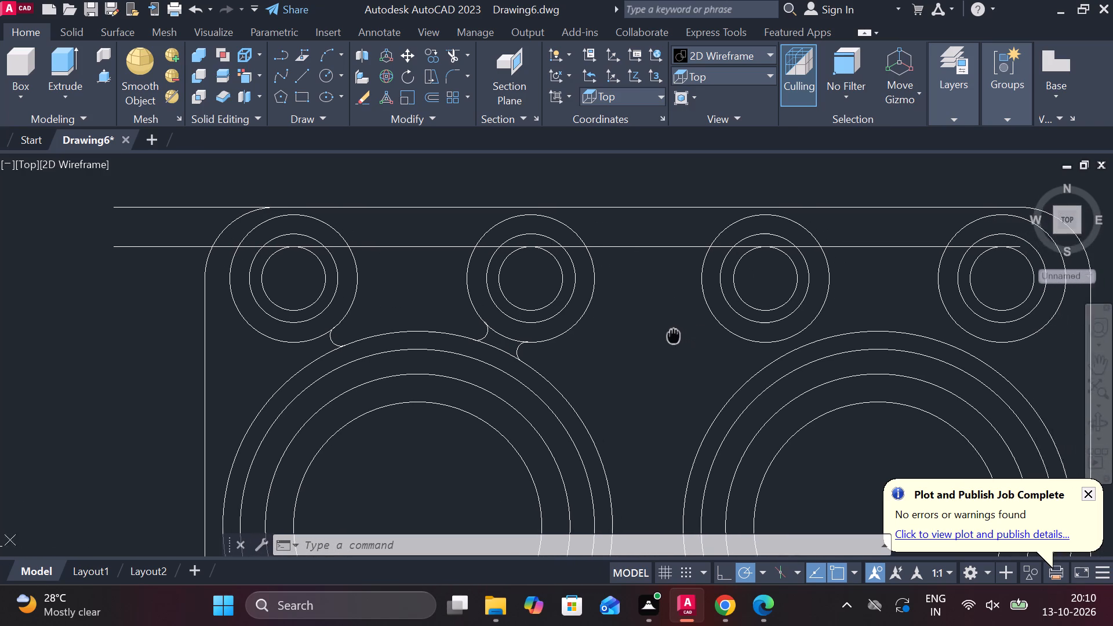
{"action": "middle_click_drag", "start_coordinate": [669, 336], "coordinate": [660, 336]}
{"action": "middle_click_drag", "start_coordinate": [664, 334], "coordinate": [613, 334]}
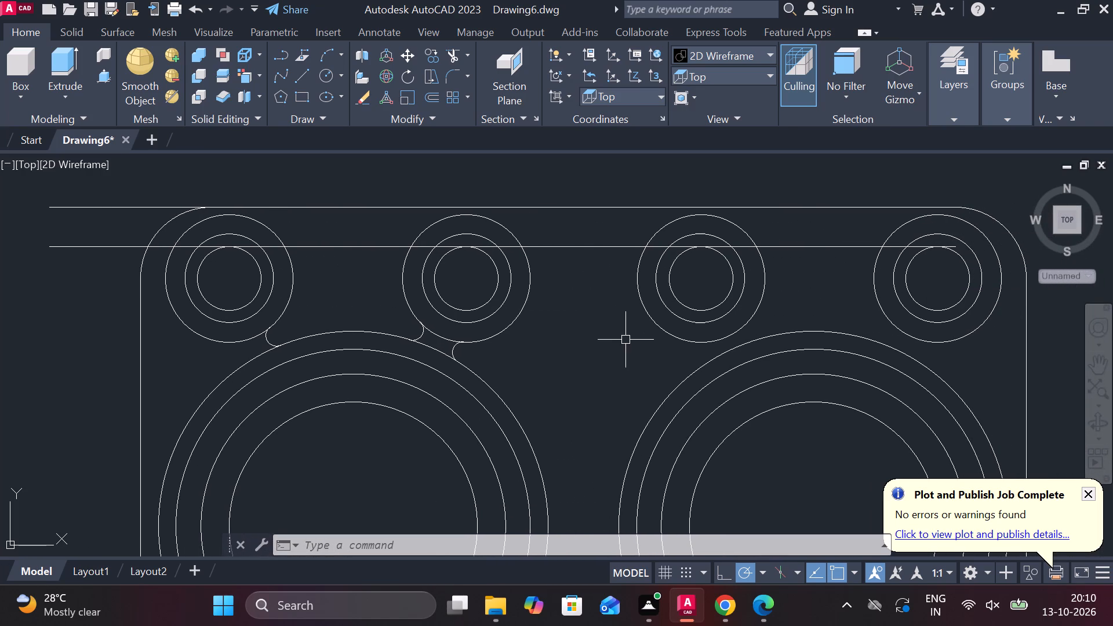
{"action": "middle_click_drag", "start_coordinate": [625, 340], "coordinate": [602, 341]}
{"action": "key", "text": "space"}
{"action": "left_click", "coordinate": [679, 343]}
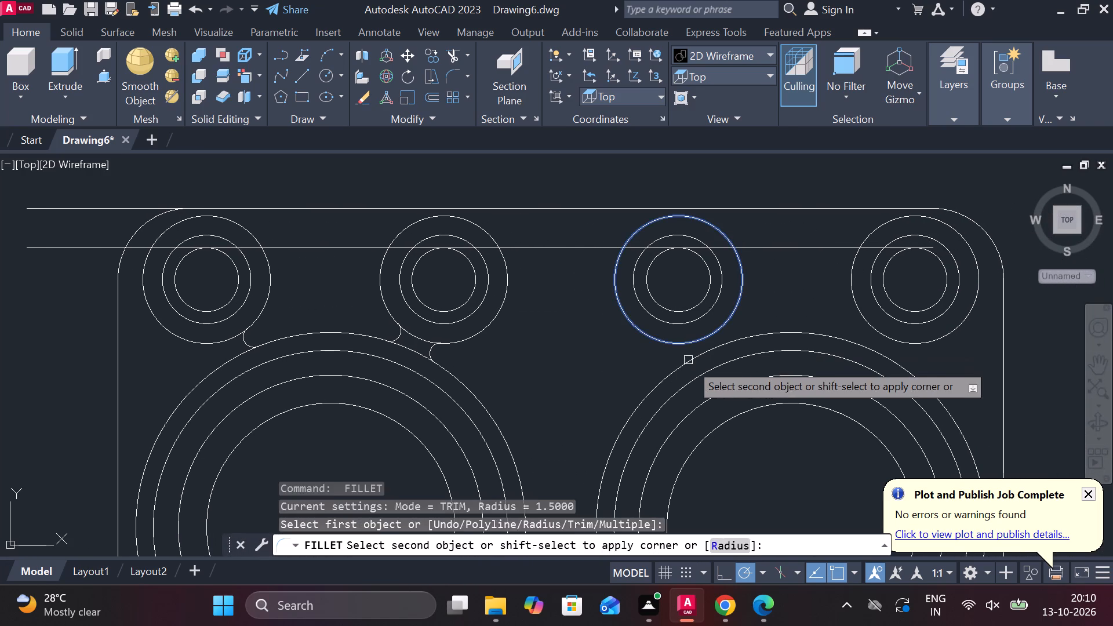
{"action": "left_click", "coordinate": [690, 365]}
{"action": "key", "text": "space"}
{"action": "left_click", "coordinate": [725, 322]}
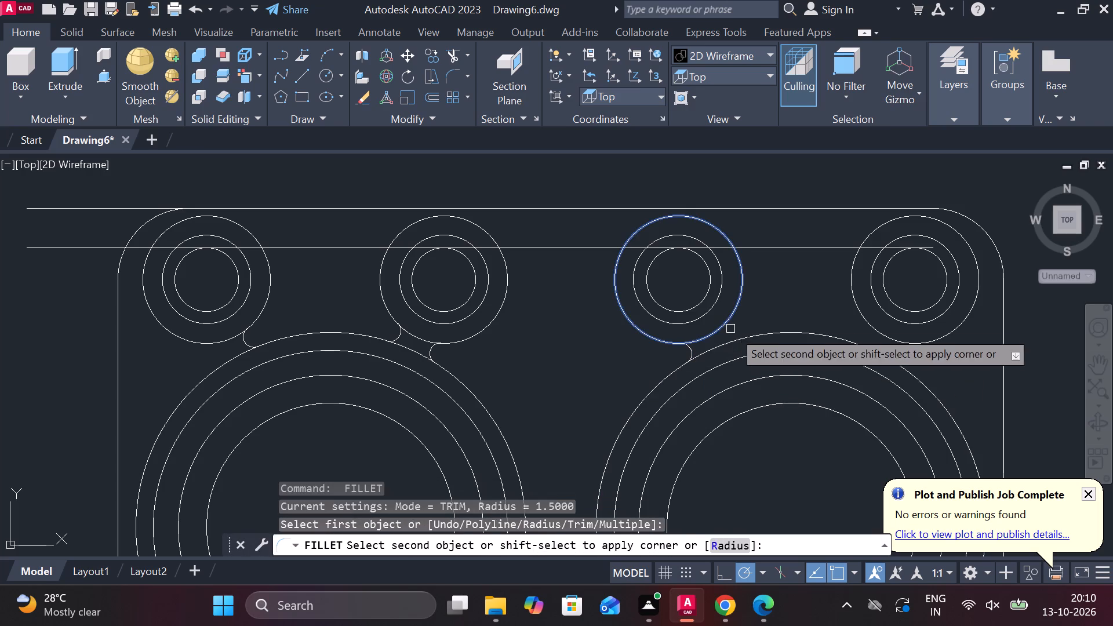
{"action": "left_click", "coordinate": [750, 339]}
Fillet the fourth back hole's outer circle to the large east outer circle at radius 1.5 on both its east and west sides.
{"action": "middle_click_drag", "start_coordinate": [776, 321], "coordinate": [633, 316]}
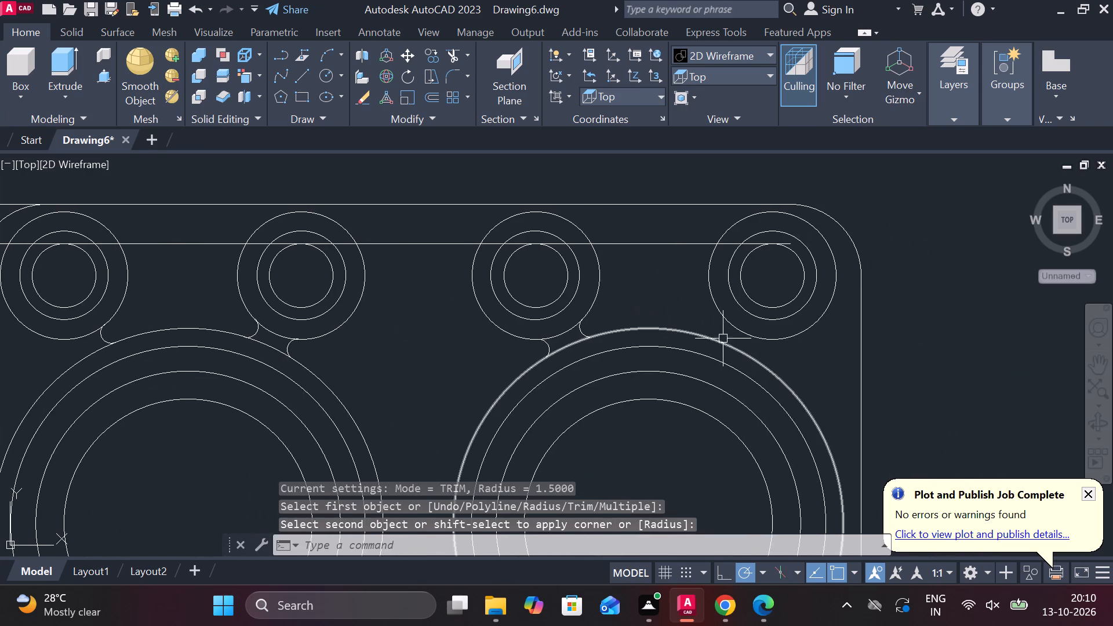
{"action": "key", "text": "space"}
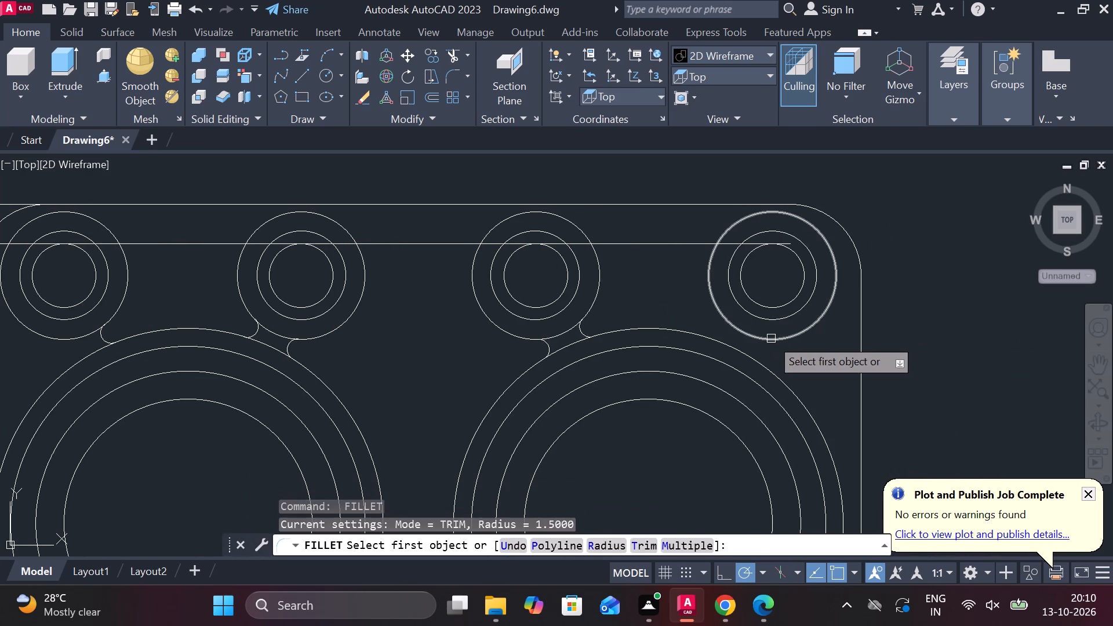
{"action": "left_click", "coordinate": [770, 338]}
{"action": "left_click", "coordinate": [763, 360]}
{"action": "key", "text": "space"}
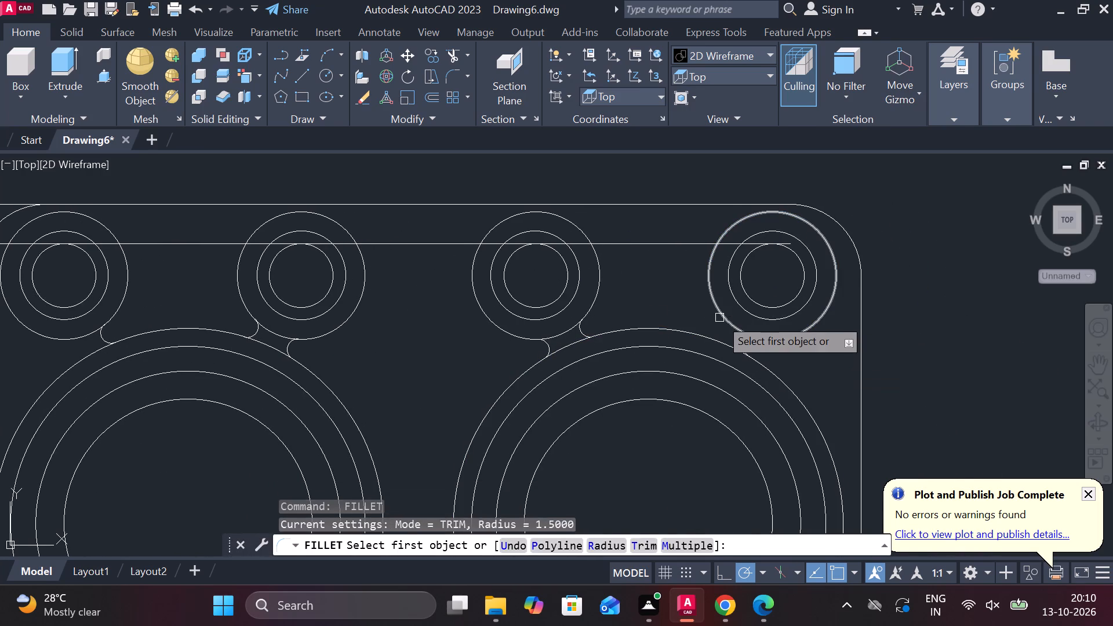
{"action": "left_click", "coordinate": [719, 318]}
{"action": "left_click", "coordinate": [697, 334]}
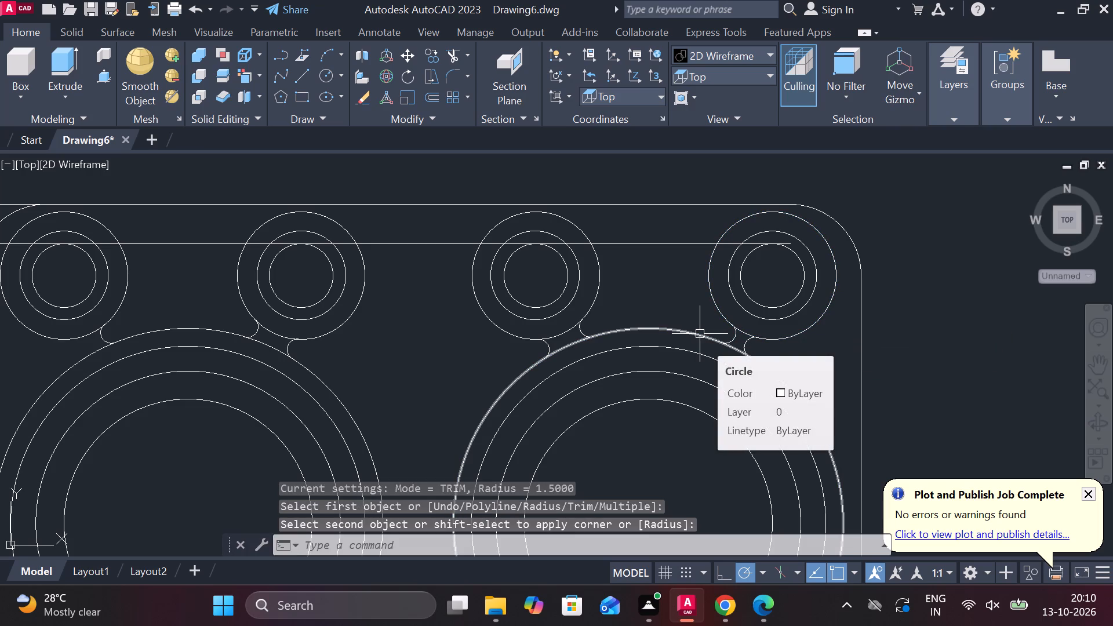
{"action": "scroll", "coordinate": [702, 333], "scroll_direction": "down", "scroll_amount": 2}
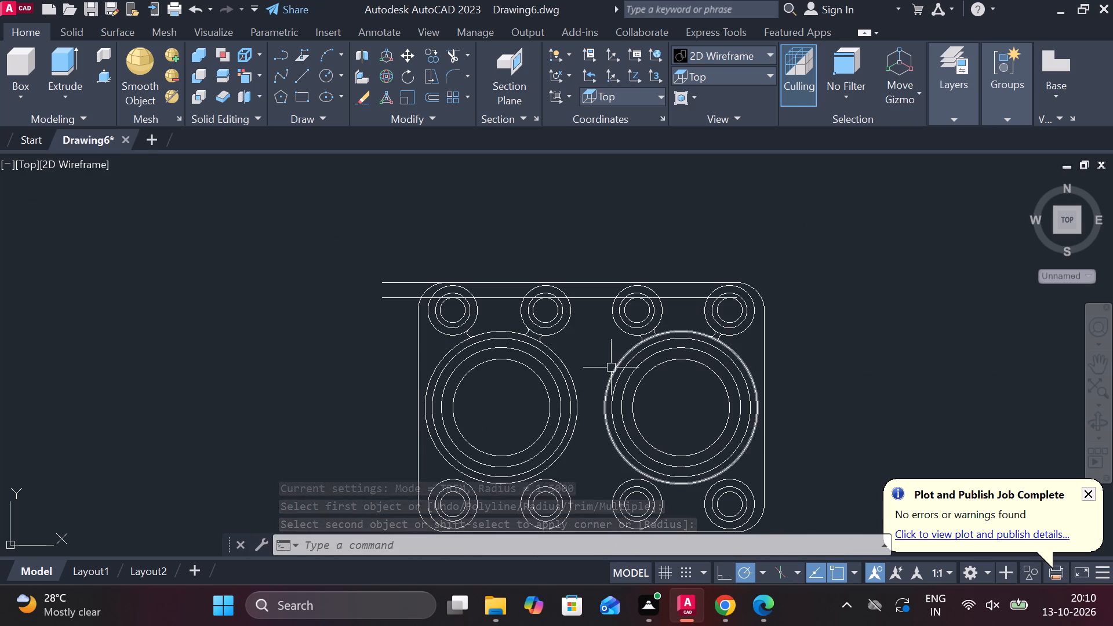
{"action": "scroll", "coordinate": [710, 347], "scroll_direction": "up", "scroll_amount": 2}
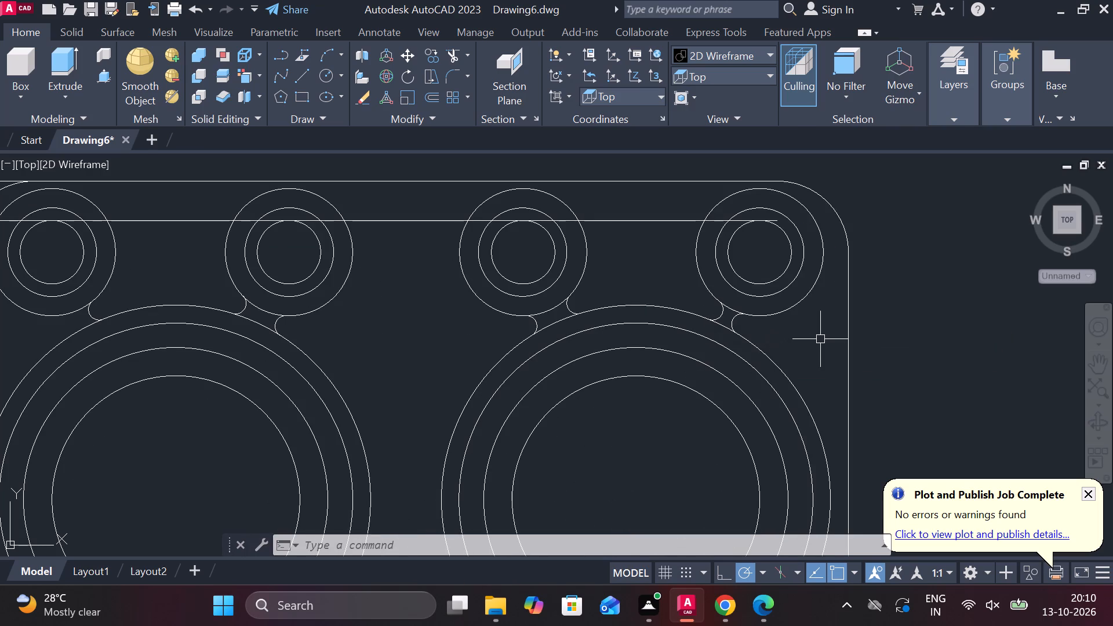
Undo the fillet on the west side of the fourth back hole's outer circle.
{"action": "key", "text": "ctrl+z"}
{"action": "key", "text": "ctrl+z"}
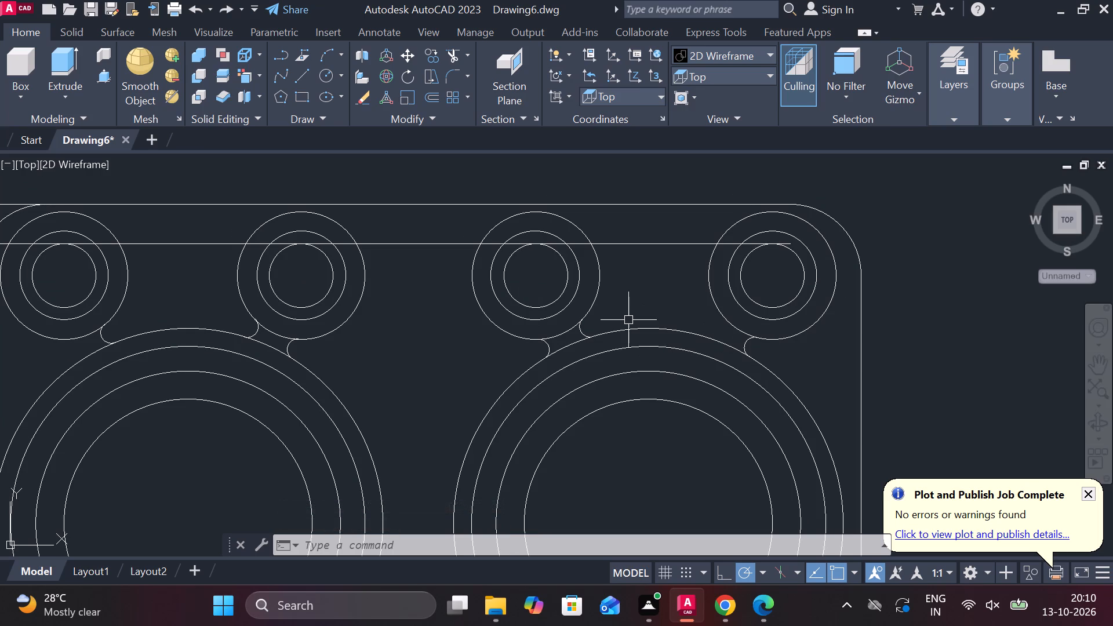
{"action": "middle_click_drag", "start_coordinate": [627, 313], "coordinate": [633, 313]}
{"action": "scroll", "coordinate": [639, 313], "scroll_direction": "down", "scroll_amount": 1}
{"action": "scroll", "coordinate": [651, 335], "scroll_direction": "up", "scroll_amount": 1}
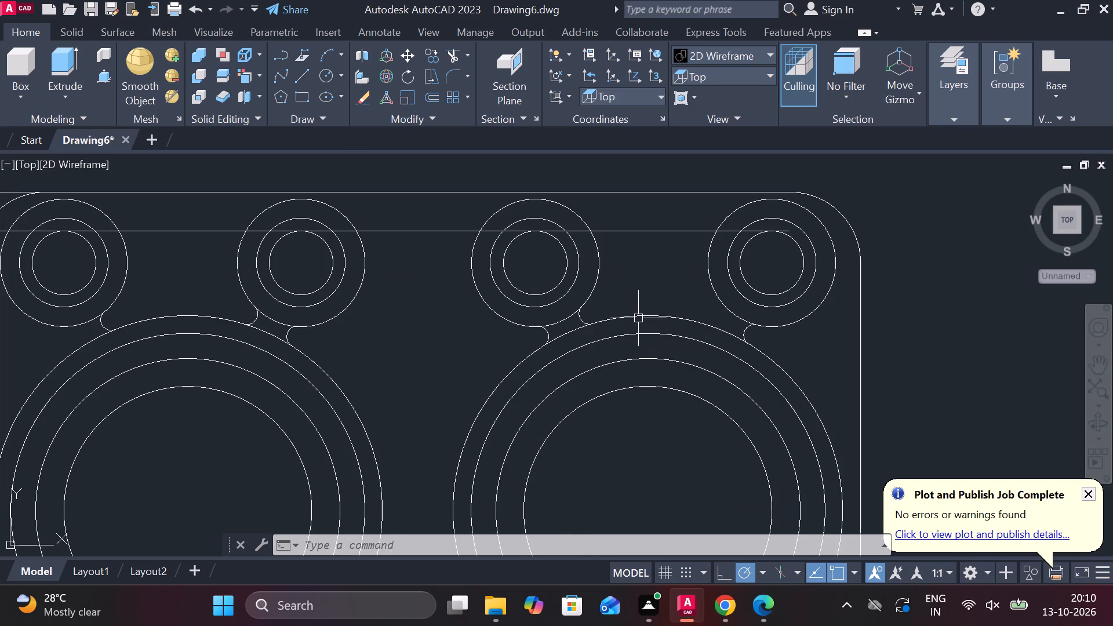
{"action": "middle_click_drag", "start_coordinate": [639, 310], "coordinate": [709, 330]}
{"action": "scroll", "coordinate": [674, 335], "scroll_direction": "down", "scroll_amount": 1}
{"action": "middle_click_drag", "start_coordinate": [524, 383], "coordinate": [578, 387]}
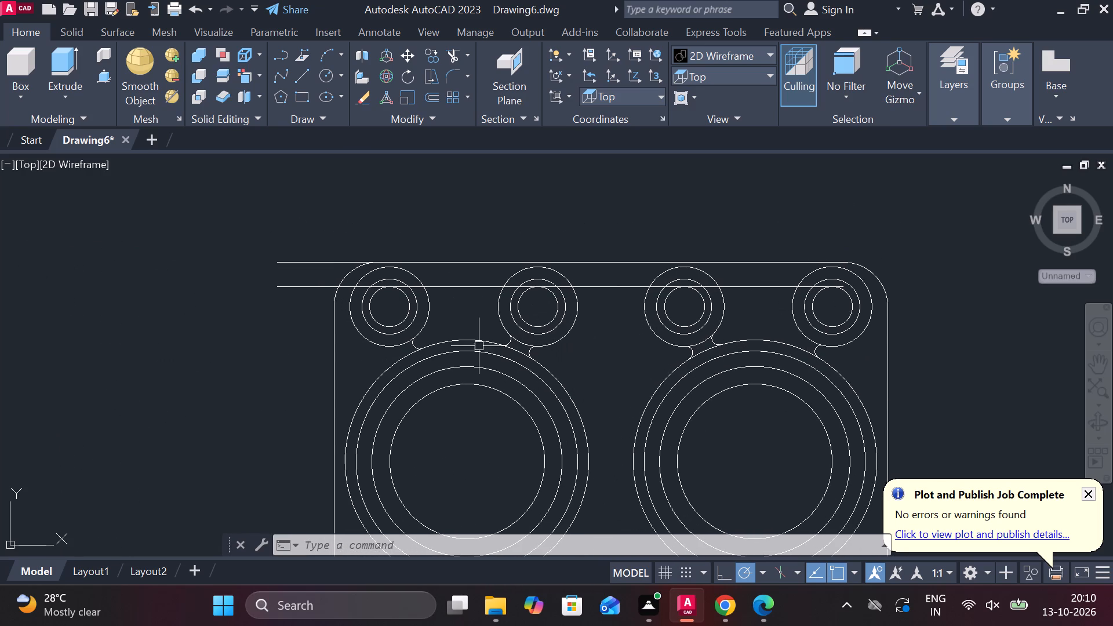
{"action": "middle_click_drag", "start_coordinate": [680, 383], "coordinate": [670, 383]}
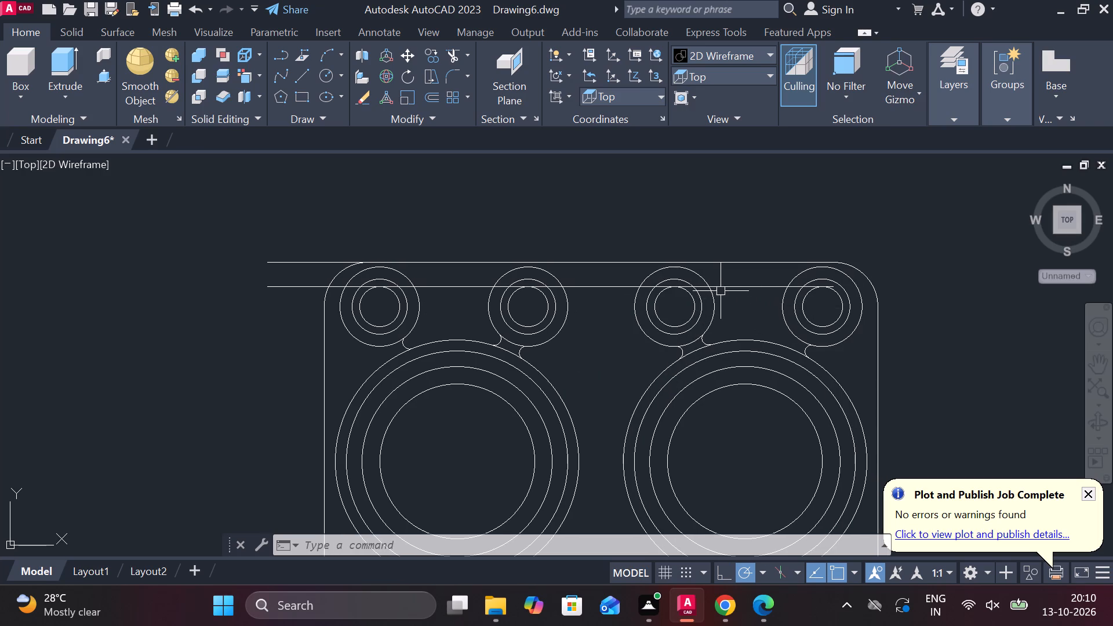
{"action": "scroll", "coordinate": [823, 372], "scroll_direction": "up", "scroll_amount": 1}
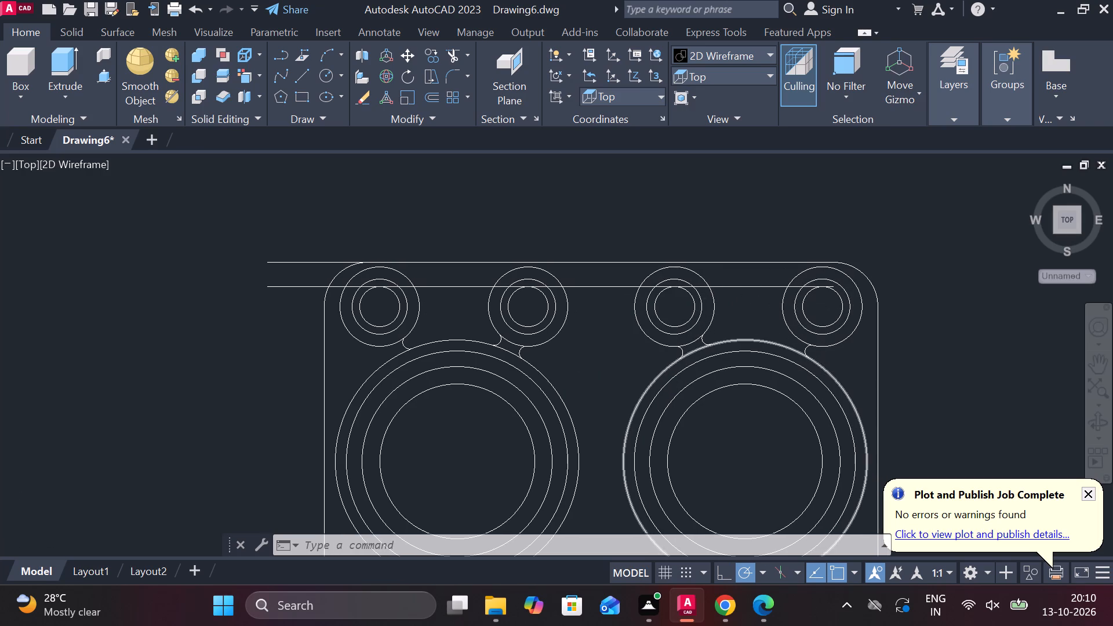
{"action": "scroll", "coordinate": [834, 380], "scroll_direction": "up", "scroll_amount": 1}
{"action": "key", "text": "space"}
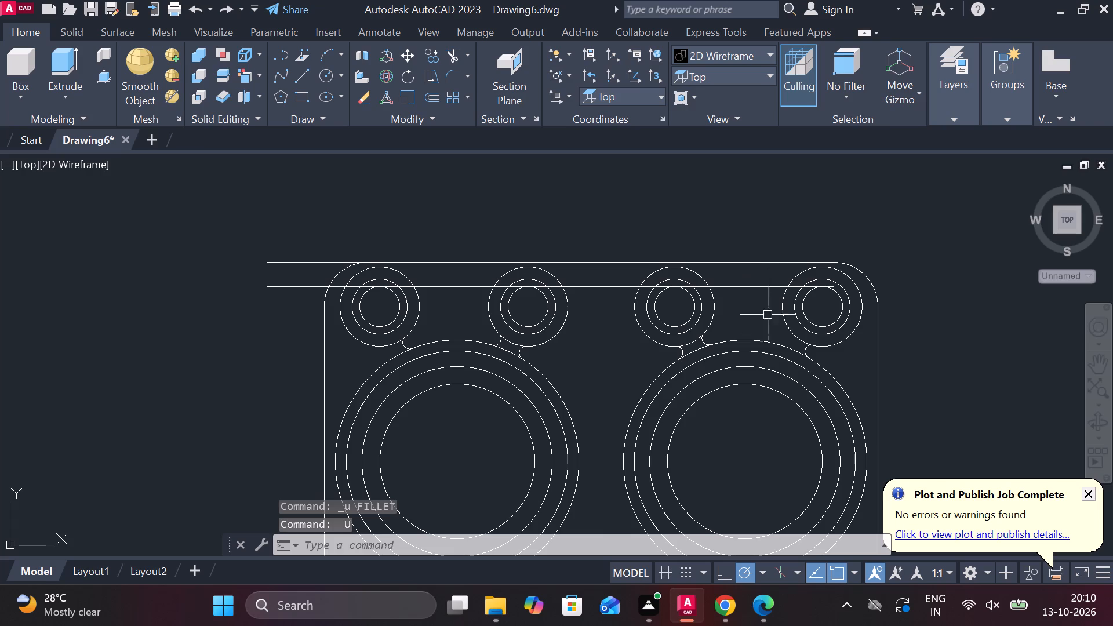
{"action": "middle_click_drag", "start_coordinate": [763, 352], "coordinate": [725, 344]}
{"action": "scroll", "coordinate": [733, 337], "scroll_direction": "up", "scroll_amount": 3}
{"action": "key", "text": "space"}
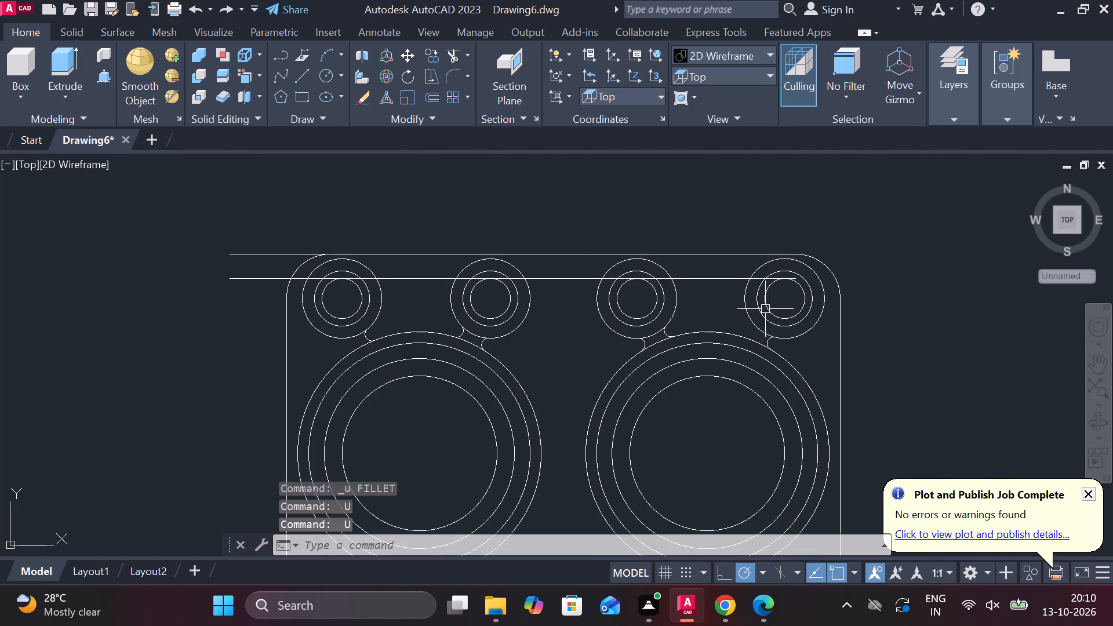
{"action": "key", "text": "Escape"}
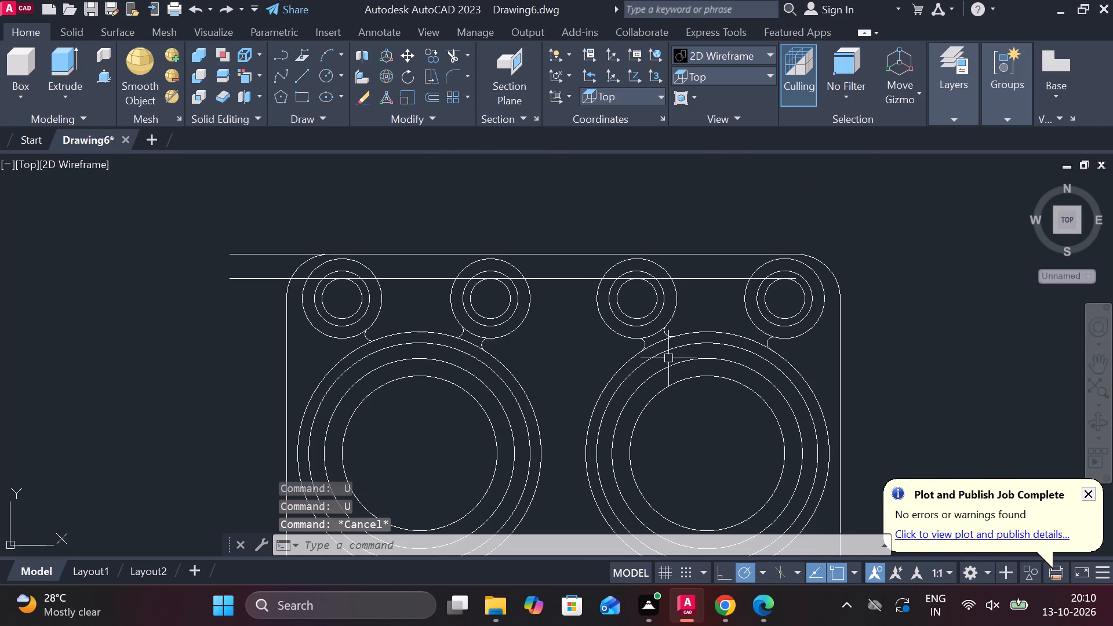
Fillet the west side of the fourth back hole's outer circle to the large east outer circle at radius 1.5.
{"action": "type", "text": "f r"}
{"action": "key", "text": "space"}
{"action": "key", "text": "space"}
{"action": "scroll", "coordinate": [730, 299], "scroll_direction": "up", "scroll_amount": 2}
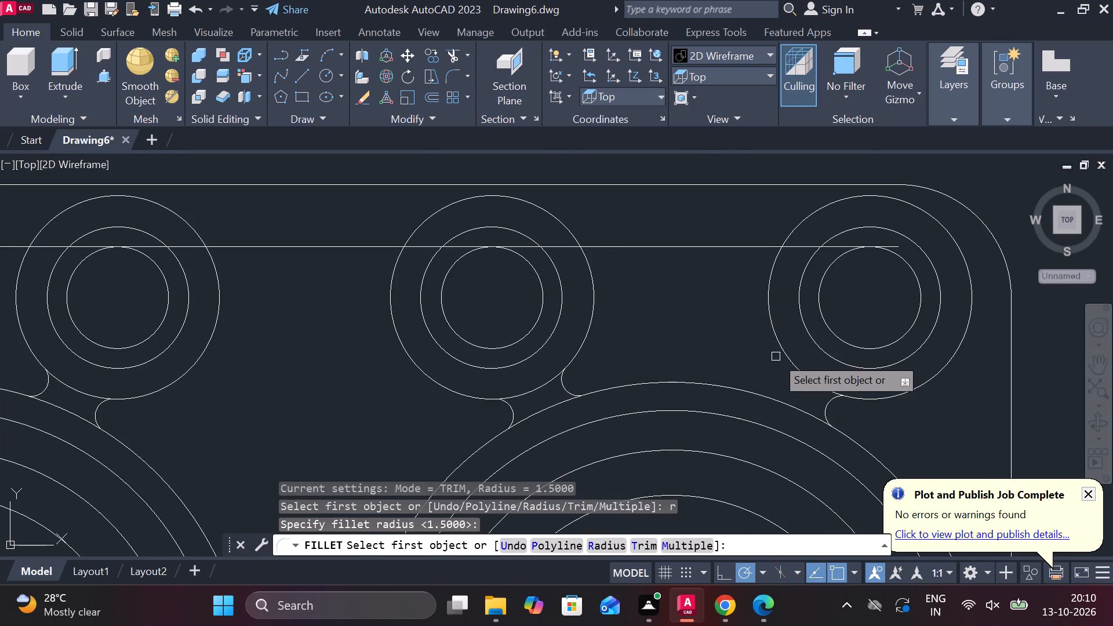
{"action": "left_click", "coordinate": [783, 356]}
{"action": "left_click", "coordinate": [778, 401]}
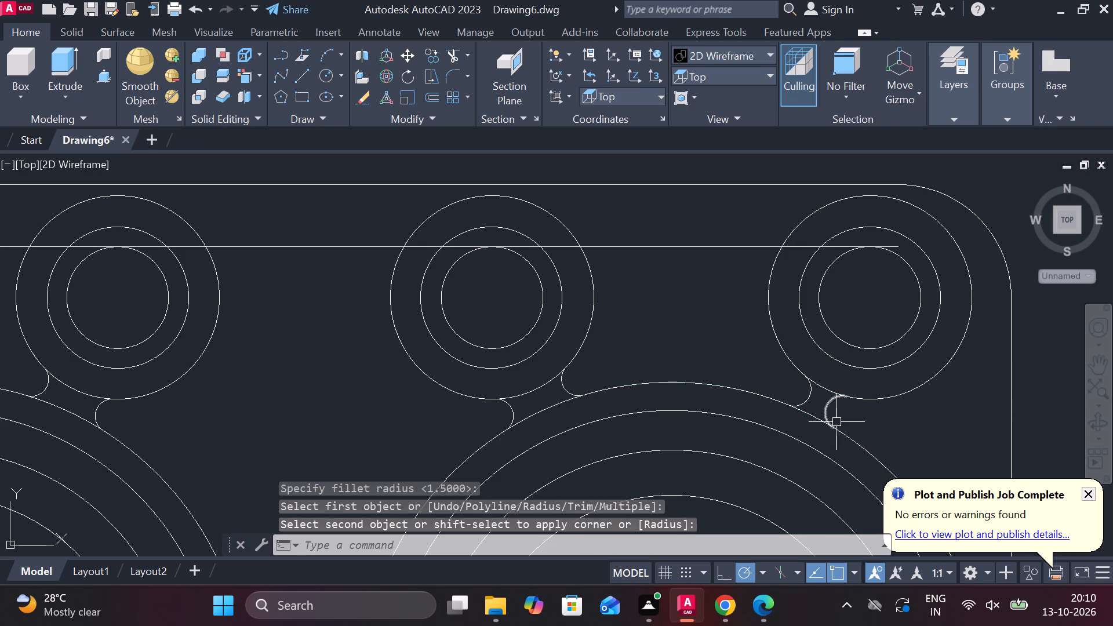
Trim away the unneeded fillet arc on the east side of the fourth back hole.
{"action": "key", "text": "Escape"}
{"action": "type", "text": "tr"}
{"action": "key", "text": "space"}
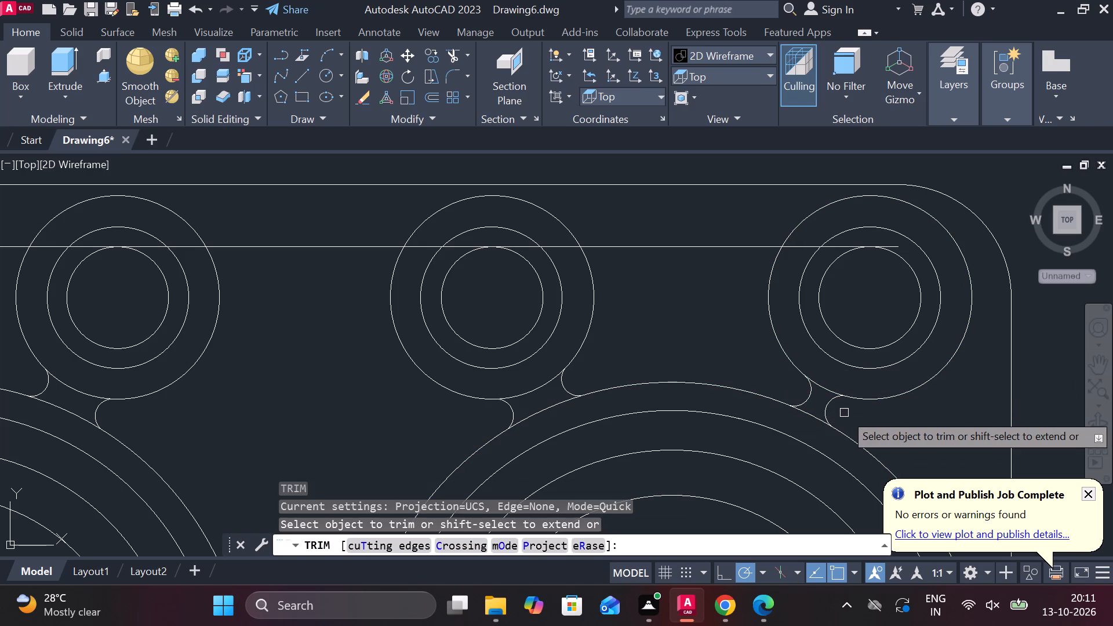
{"action": "left_click", "coordinate": [831, 407]}
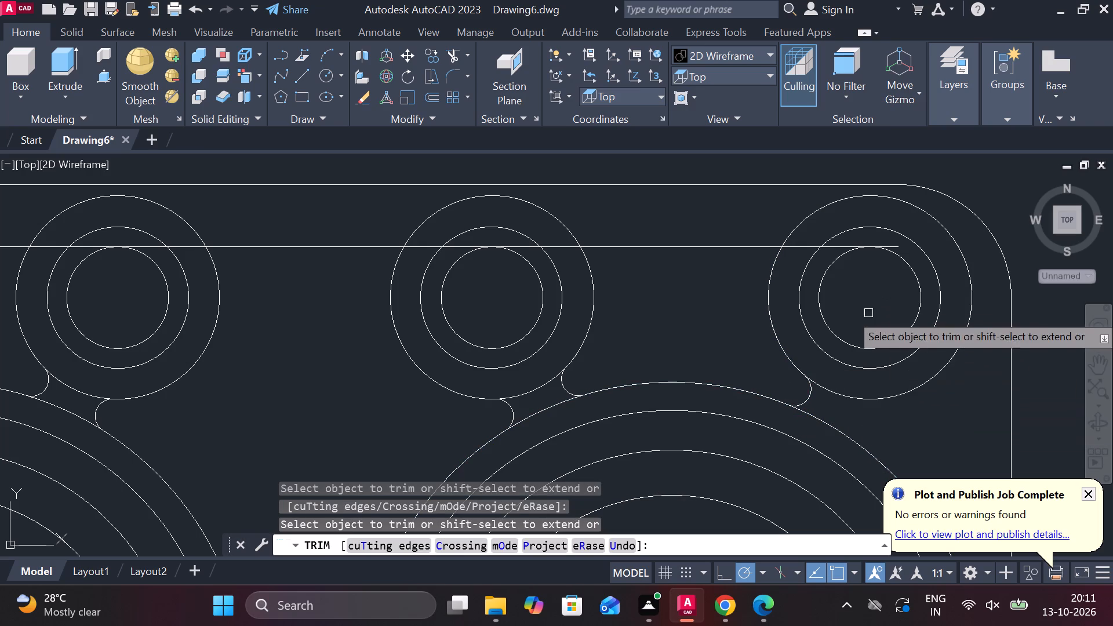
Trim the horizontal line across the back holes where it crosses between their outer and middle circles, on the sides facing neighbouring holes.
{"action": "left_click", "coordinate": [568, 246]}
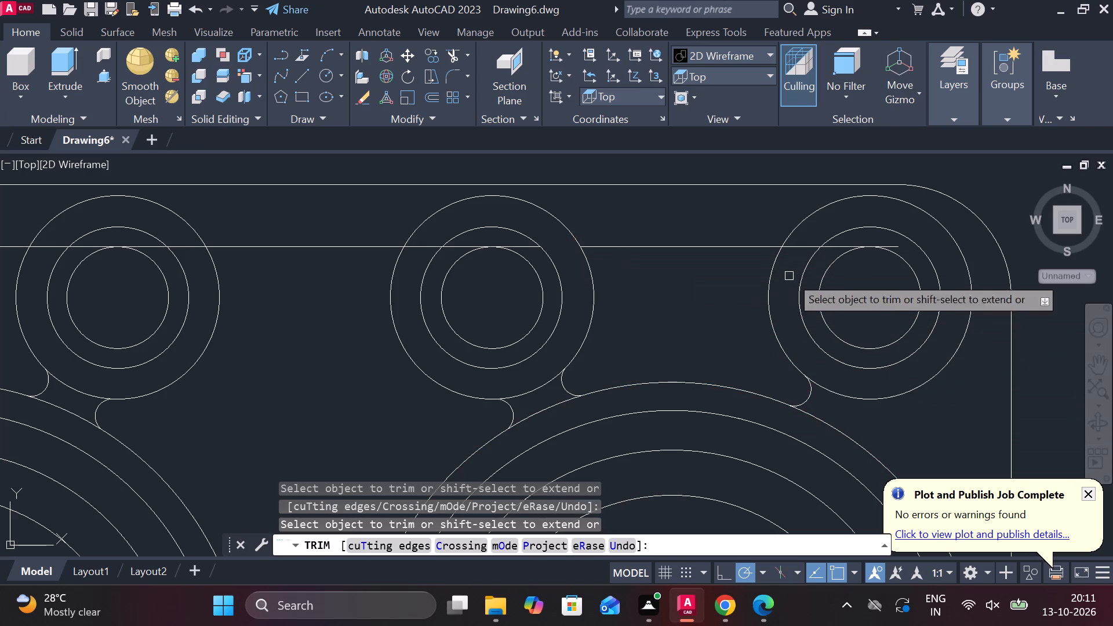
{"action": "left_click", "coordinate": [798, 246]}
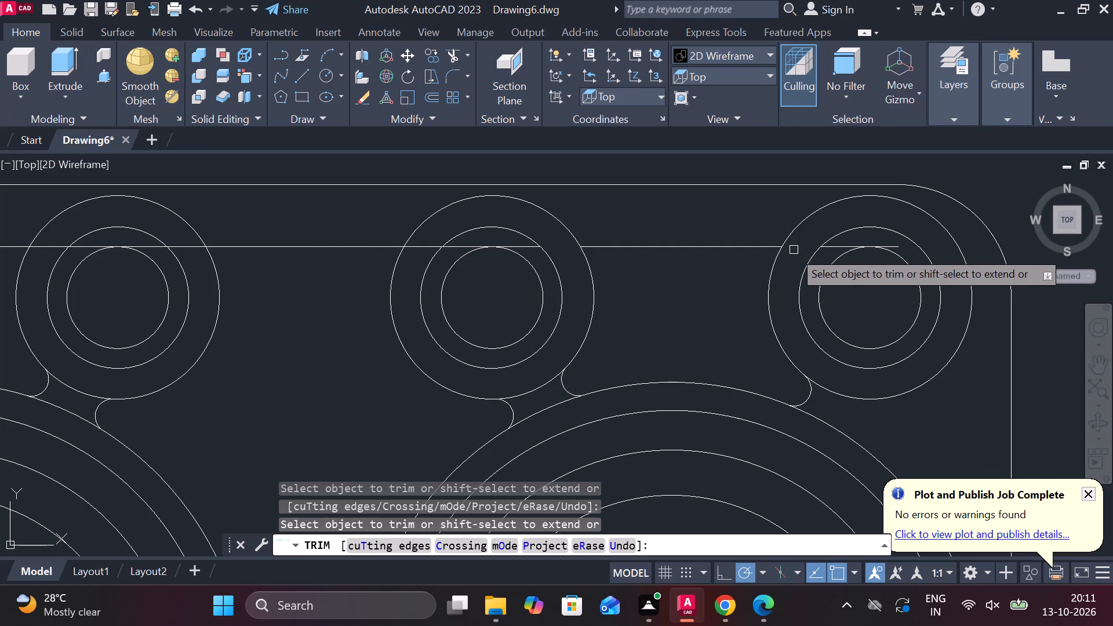
{"action": "scroll", "coordinate": [790, 259], "scroll_direction": "down", "scroll_amount": 1}
{"action": "middle_click_drag", "start_coordinate": [492, 274], "coordinate": [585, 299]}
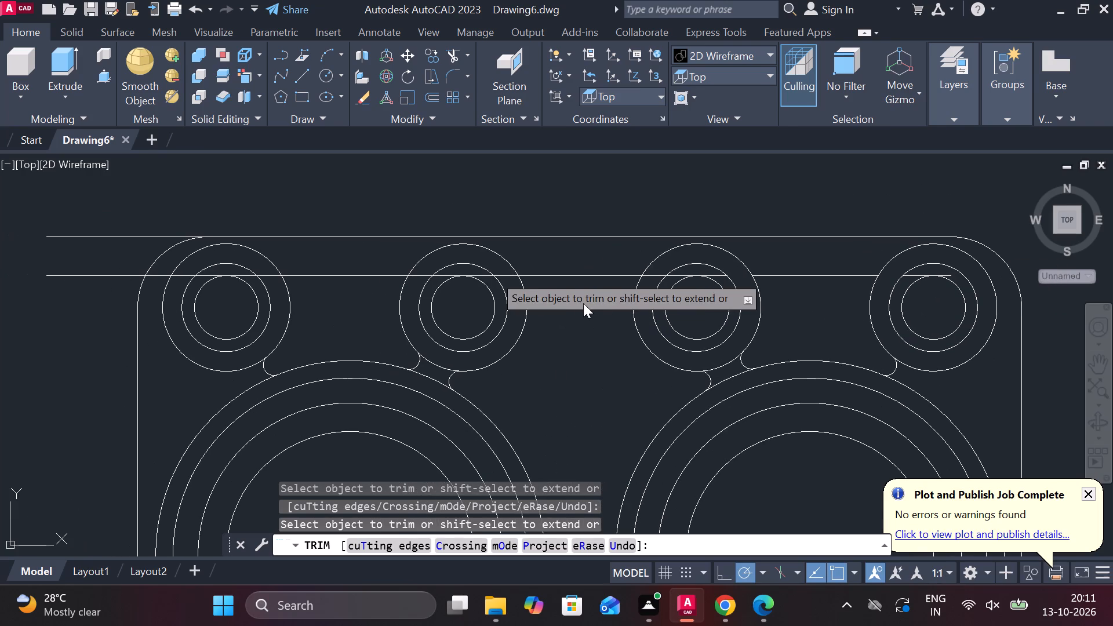
{"action": "scroll", "coordinate": [572, 305], "scroll_direction": "down", "scroll_amount": 1}
{"action": "middle_click_drag", "start_coordinate": [587, 339], "coordinate": [653, 318]}
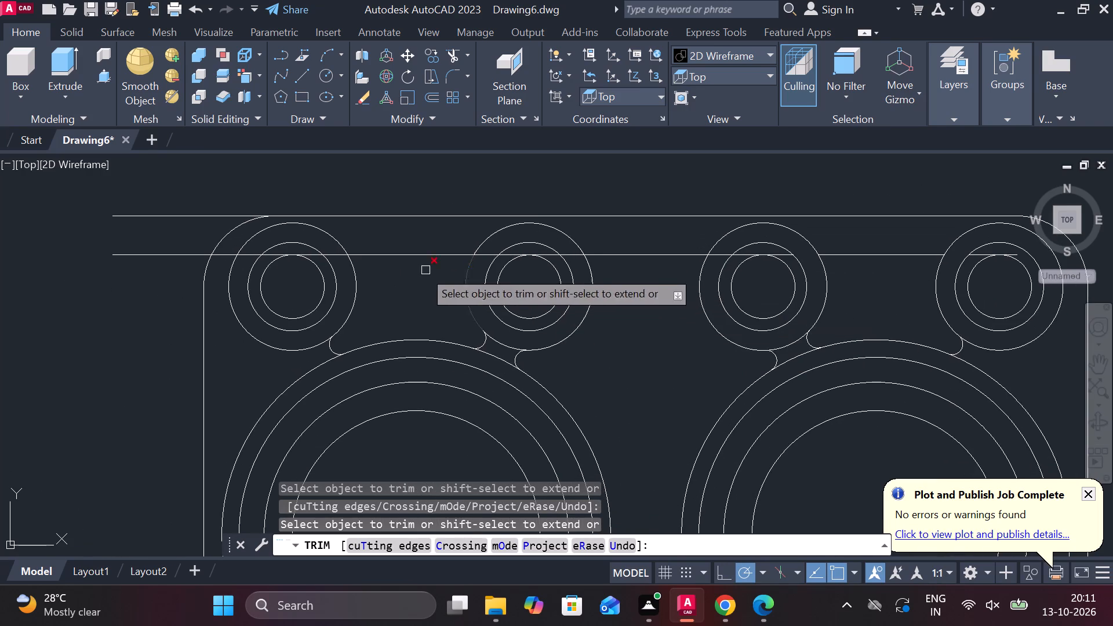
{"action": "middle_click_drag", "start_coordinate": [422, 272], "coordinate": [570, 296]}
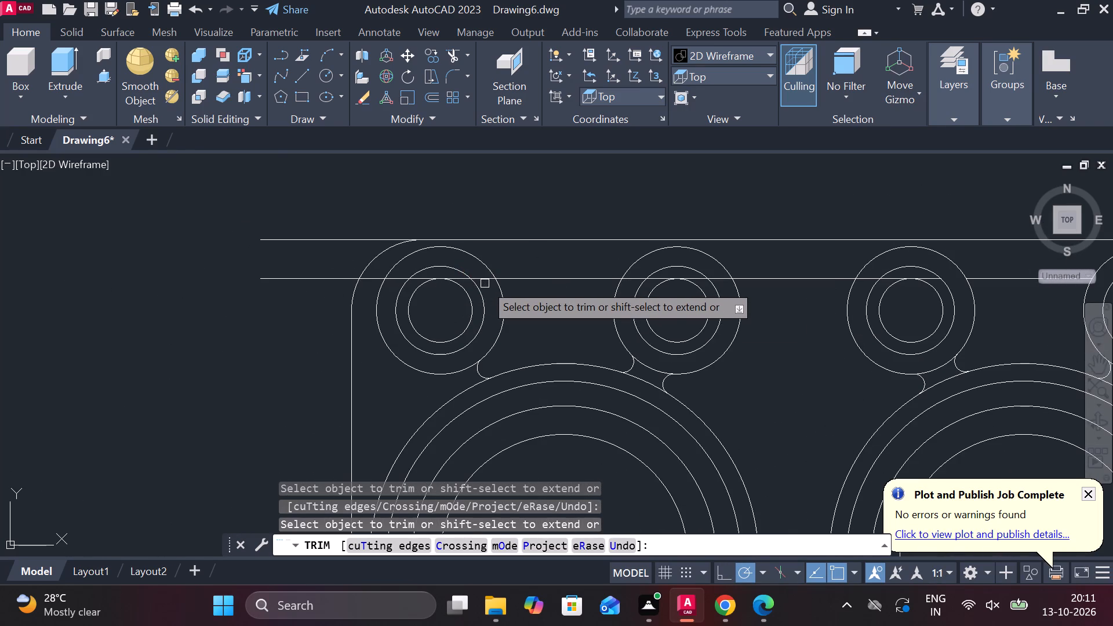
{"action": "left_click", "coordinate": [485, 280]}
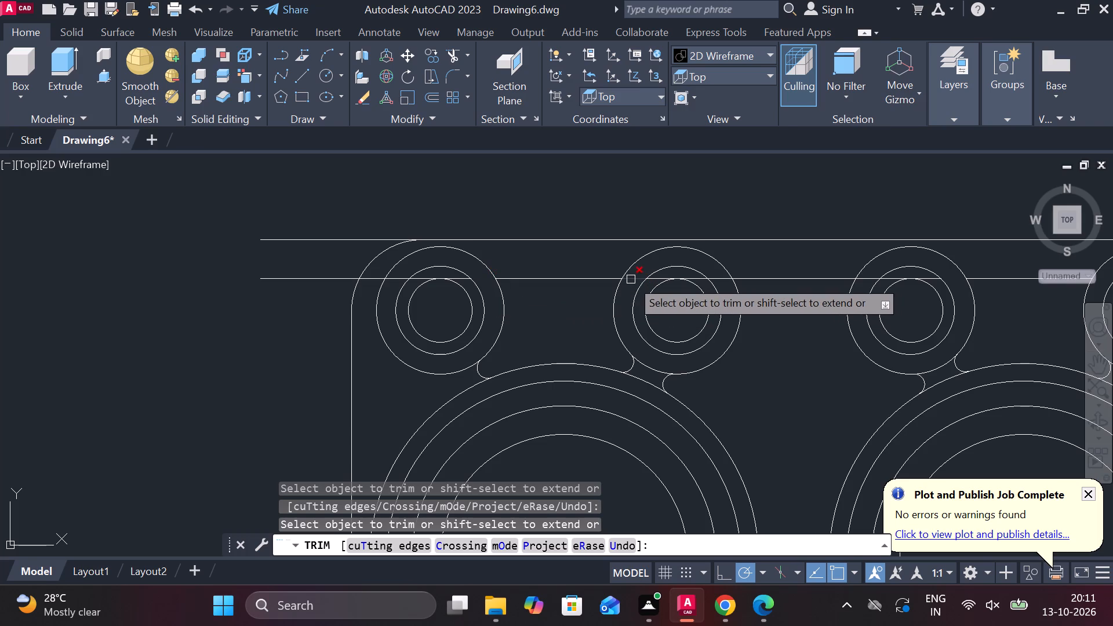
{"action": "left_click", "coordinate": [630, 279]}
{"action": "middle_click_drag", "start_coordinate": [780, 300], "coordinate": [683, 305]}
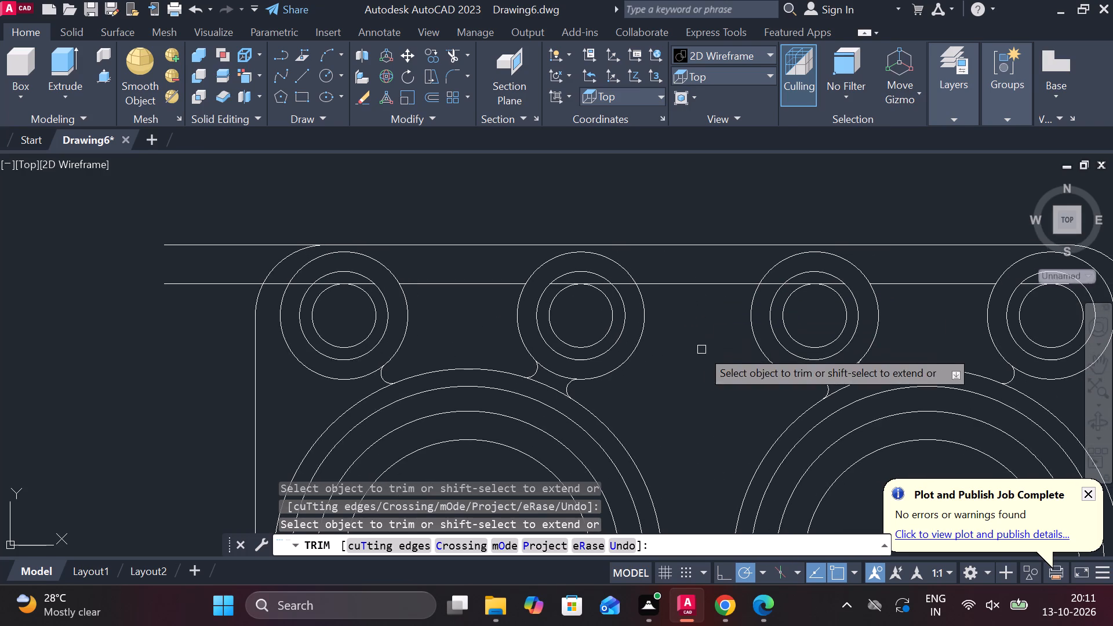
{"action": "middle_click_drag", "start_coordinate": [682, 350], "coordinate": [657, 339]}
{"action": "left_click", "coordinate": [596, 275]}
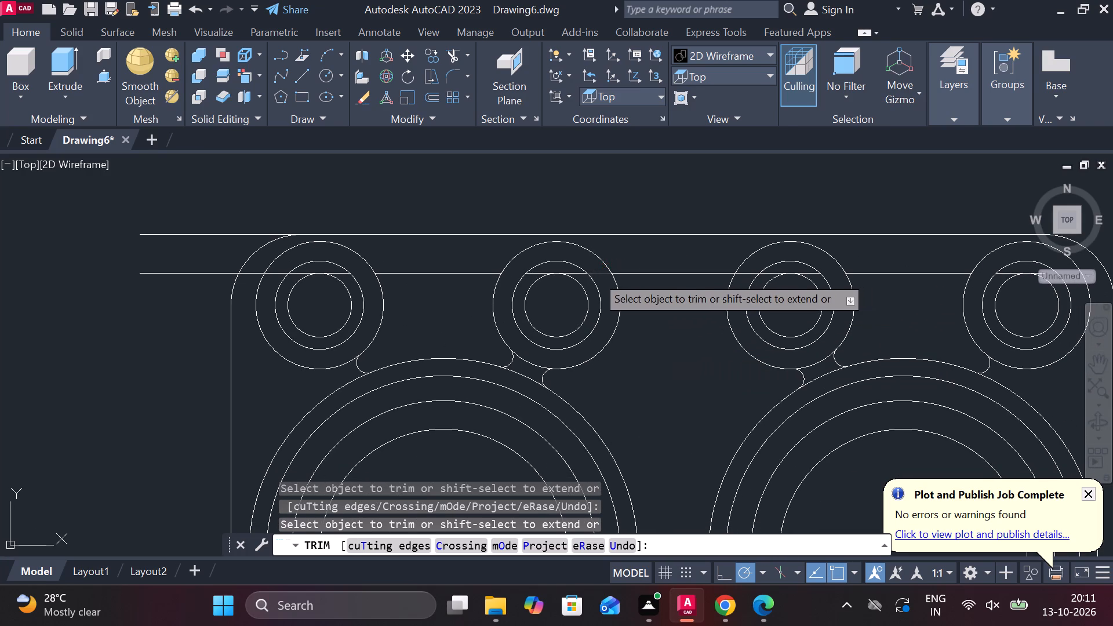
{"action": "left_click", "coordinate": [743, 276]}
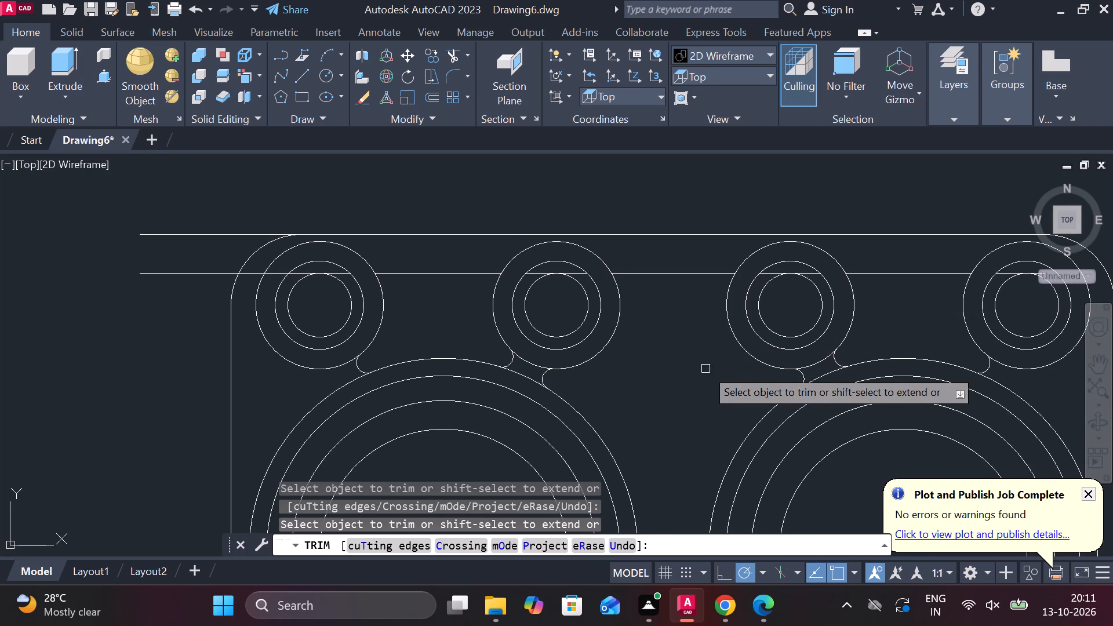
{"action": "scroll", "coordinate": [705, 369], "scroll_direction": "down", "scroll_amount": 1}
{"action": "key", "text": "Escape"}
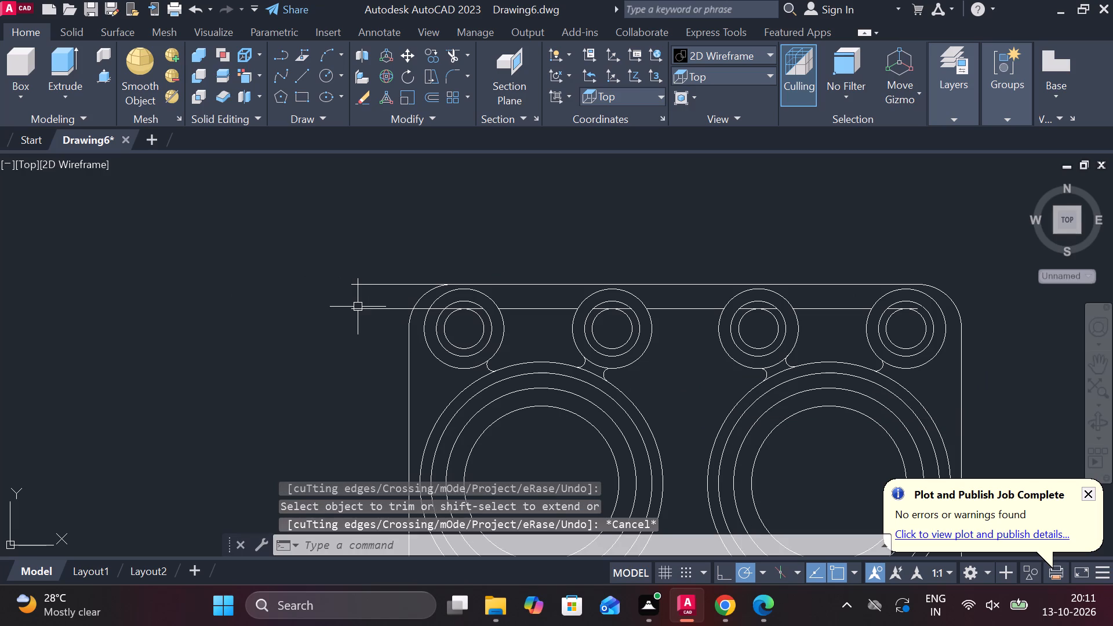
Erase the leftover west piece of the horizontal line running through the first back hole.
{"action": "left_click", "coordinate": [359, 307]}
{"action": "type", "text": "e"}
{"action": "key", "text": "space"}
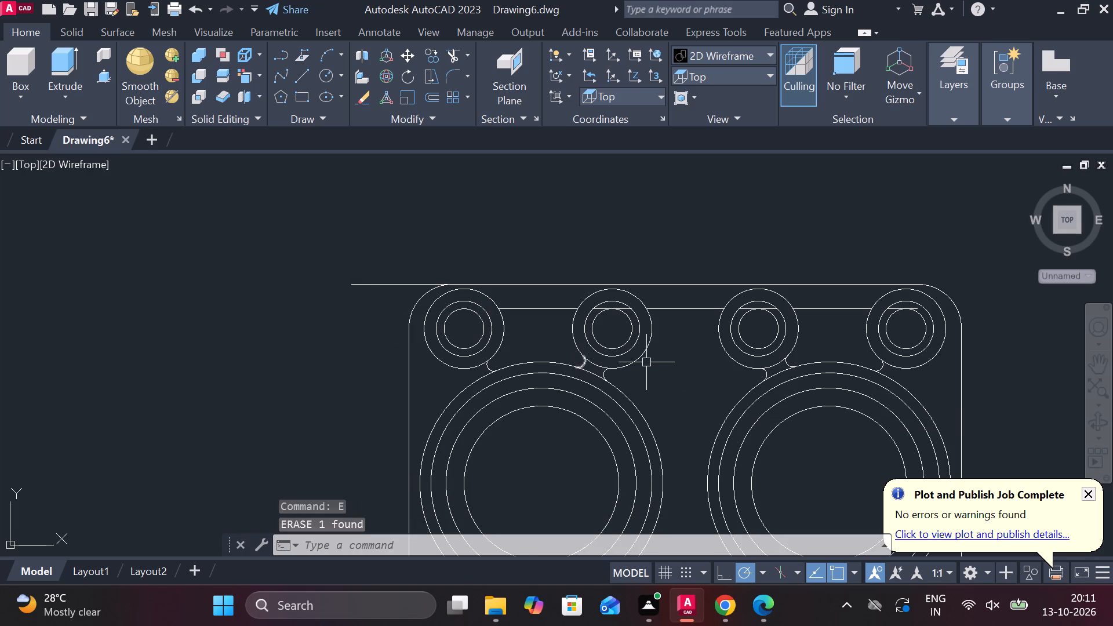
Mirror the six fillet arcs and three line segments between the back holes to the front, about the block's east-west centreline, keeping the originals.
{"action": "middle_click_drag", "start_coordinate": [667, 367], "coordinate": [639, 299]}
{"action": "scroll", "coordinate": [481, 301], "scroll_direction": "up", "scroll_amount": 1}
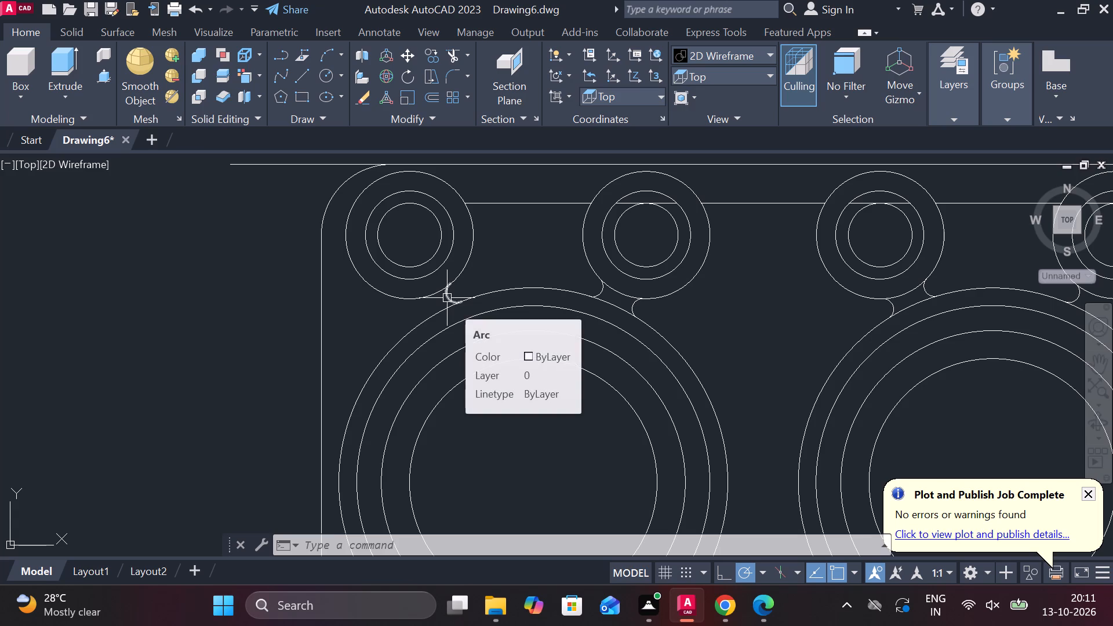
{"action": "left_click", "coordinate": [447, 298]}
{"action": "left_click", "coordinate": [599, 293]}
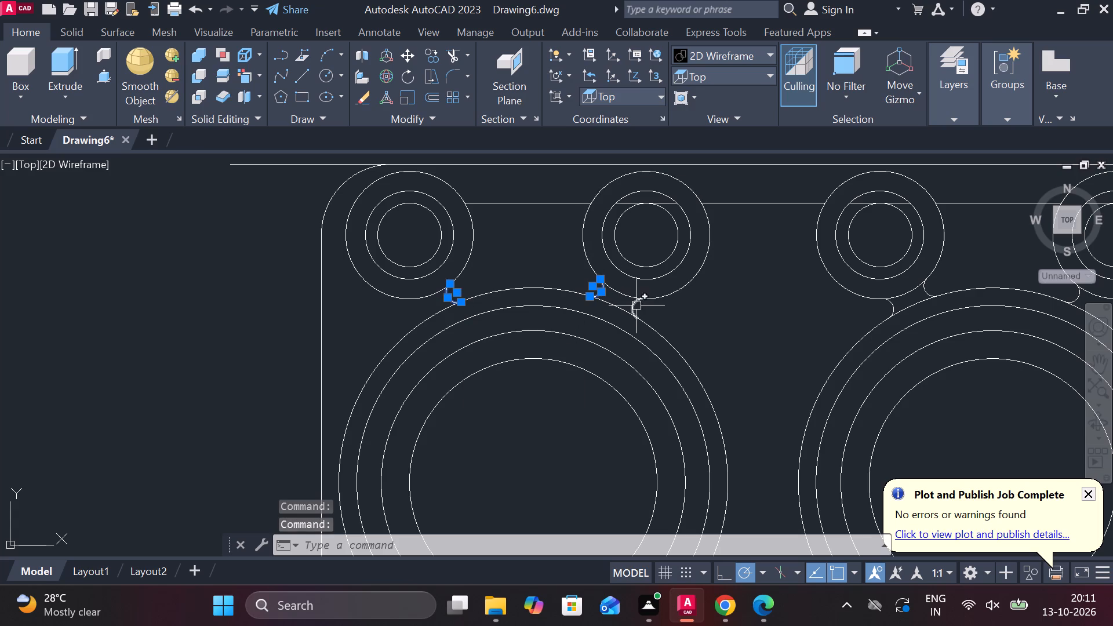
{"action": "left_click", "coordinate": [636, 305]}
{"action": "left_click", "coordinate": [564, 203]}
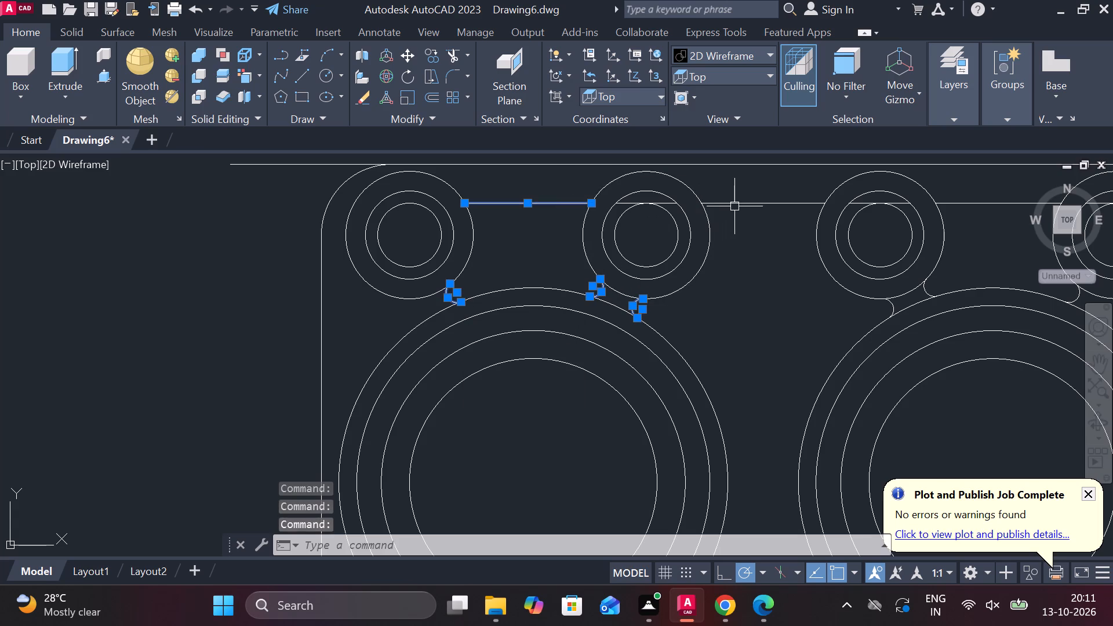
{"action": "left_click", "coordinate": [734, 205]}
{"action": "middle_click_drag", "start_coordinate": [761, 231], "coordinate": [599, 276]}
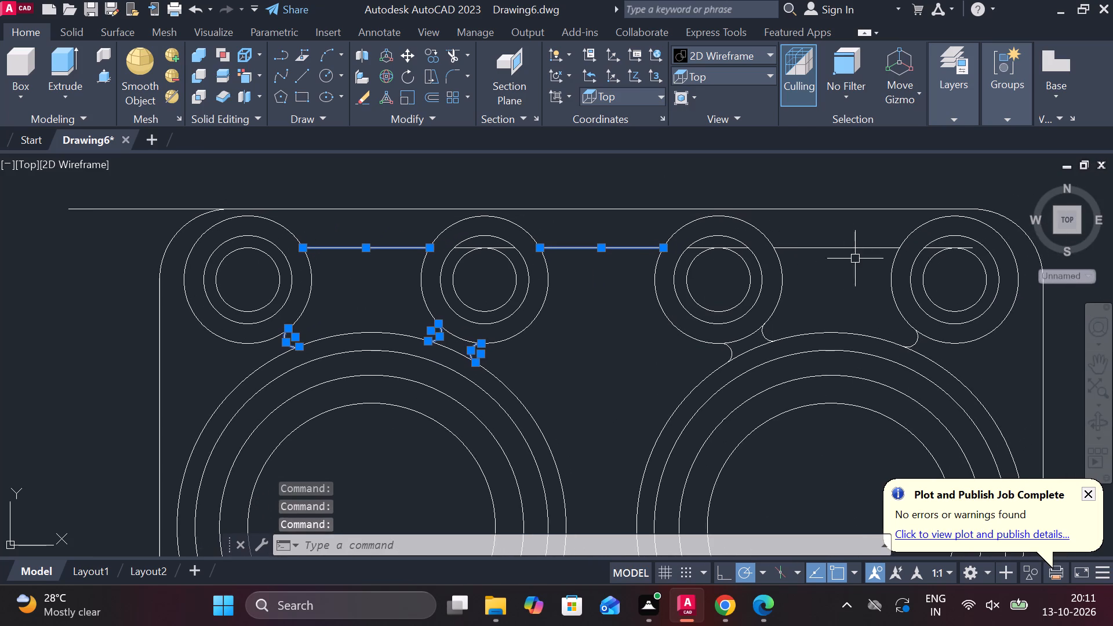
{"action": "left_click", "coordinate": [846, 246]}
{"action": "scroll", "coordinate": [759, 337], "scroll_direction": "up", "scroll_amount": 2}
{"action": "left_click", "coordinate": [686, 372]}
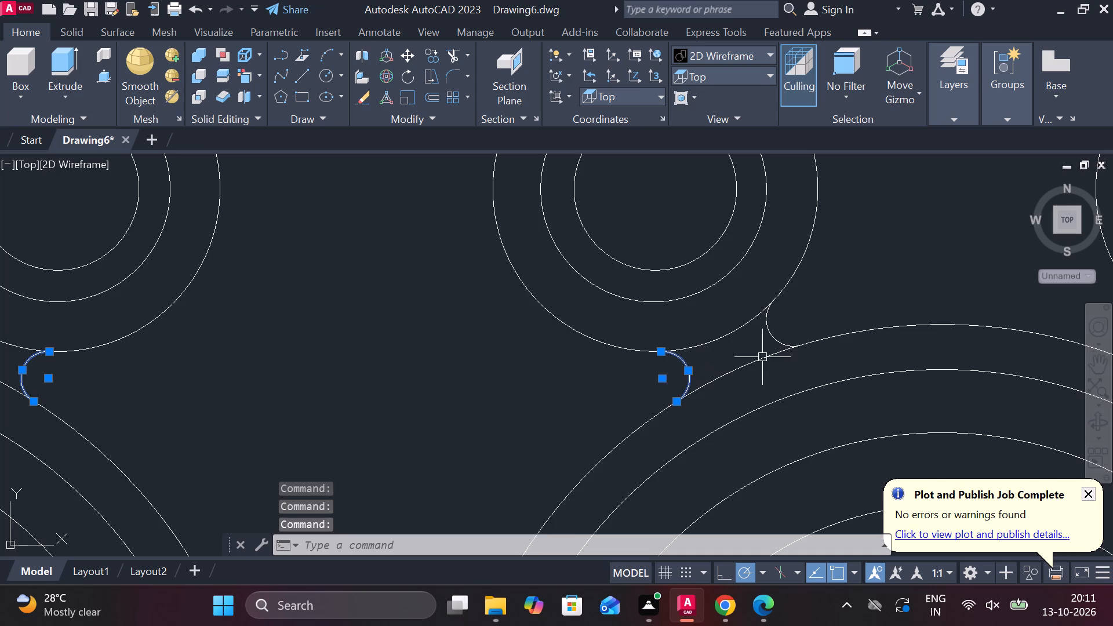
{"action": "left_click", "coordinate": [777, 342]}
{"action": "middle_click_drag", "start_coordinate": [907, 290], "coordinate": [481, 350]}
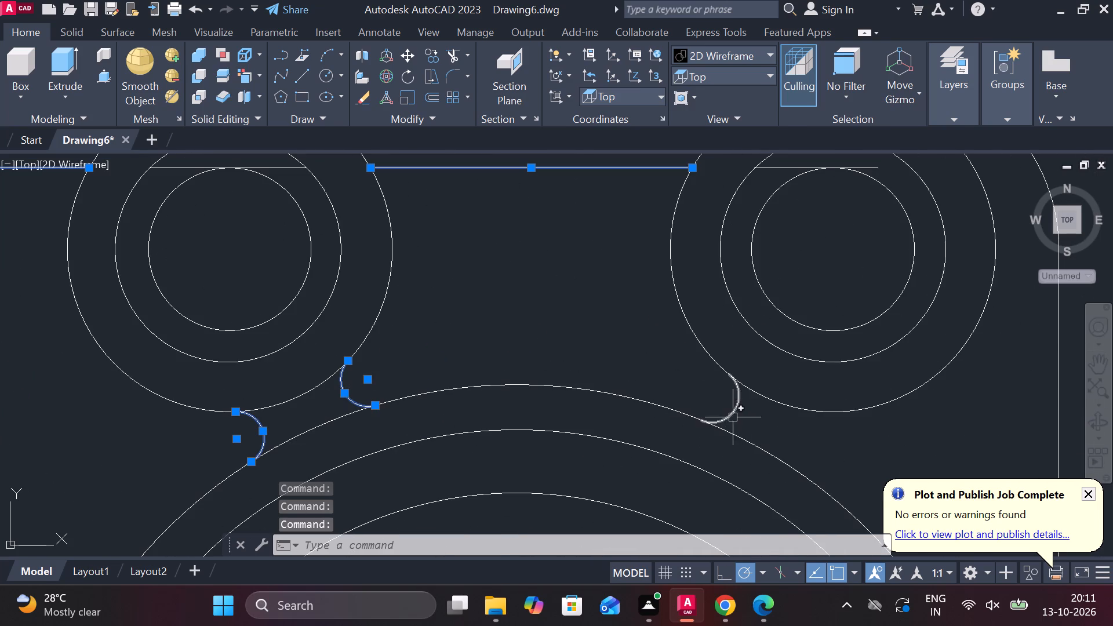
{"action": "left_click", "coordinate": [733, 417]}
{"action": "scroll", "coordinate": [737, 417], "scroll_direction": "down", "scroll_amount": 2}
{"action": "scroll", "coordinate": [682, 394], "scroll_direction": "down", "scroll_amount": 1}
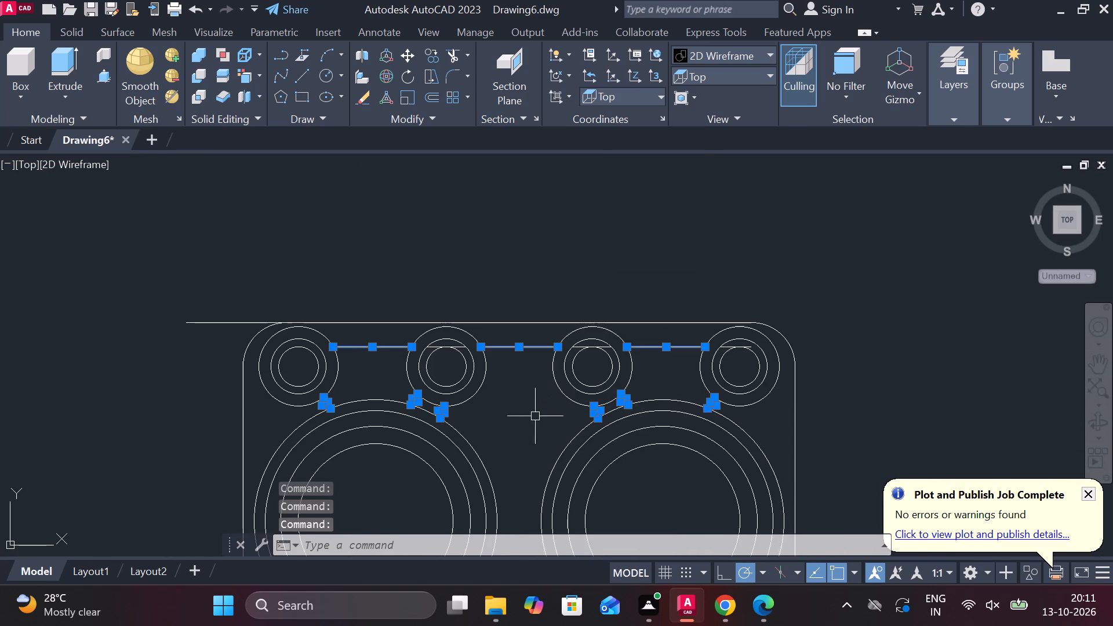
{"action": "middle_click_drag", "start_coordinate": [517, 421], "coordinate": [556, 337]}
{"action": "type", "text": "mi"}
{"action": "key", "text": "Return"}
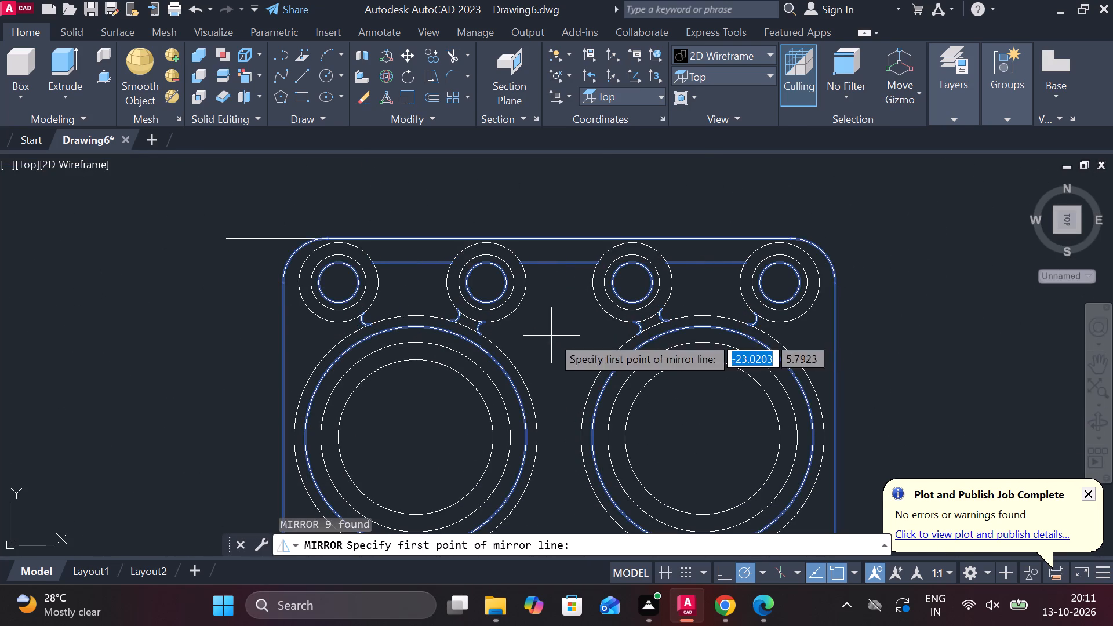
{"action": "scroll", "coordinate": [713, 412], "scroll_direction": "down", "scroll_amount": 1}
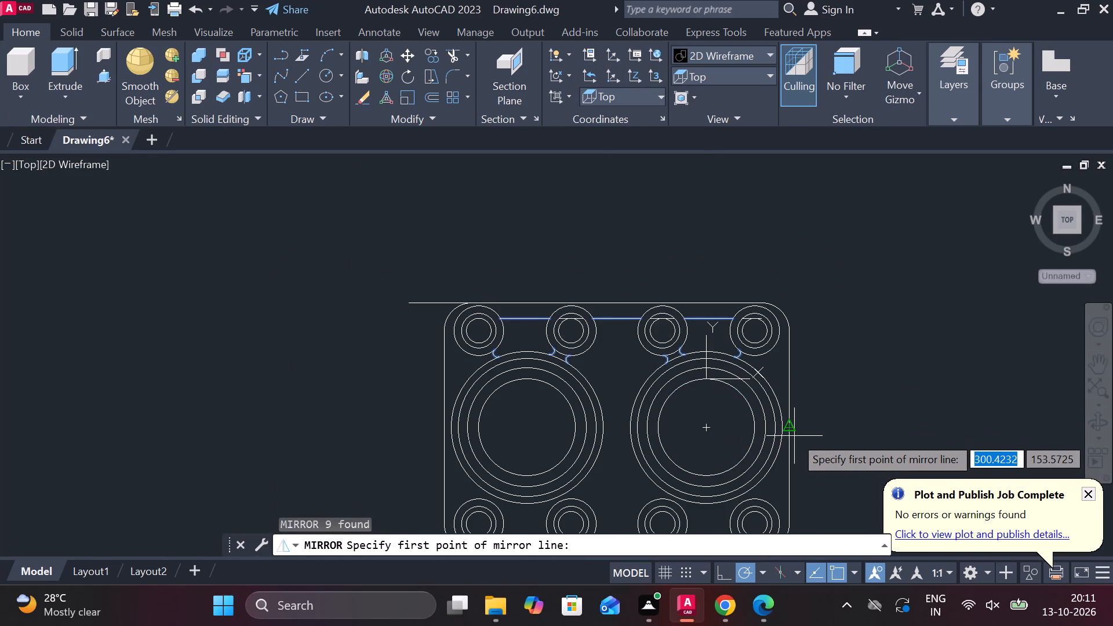
{"action": "left_click", "coordinate": [794, 436]}
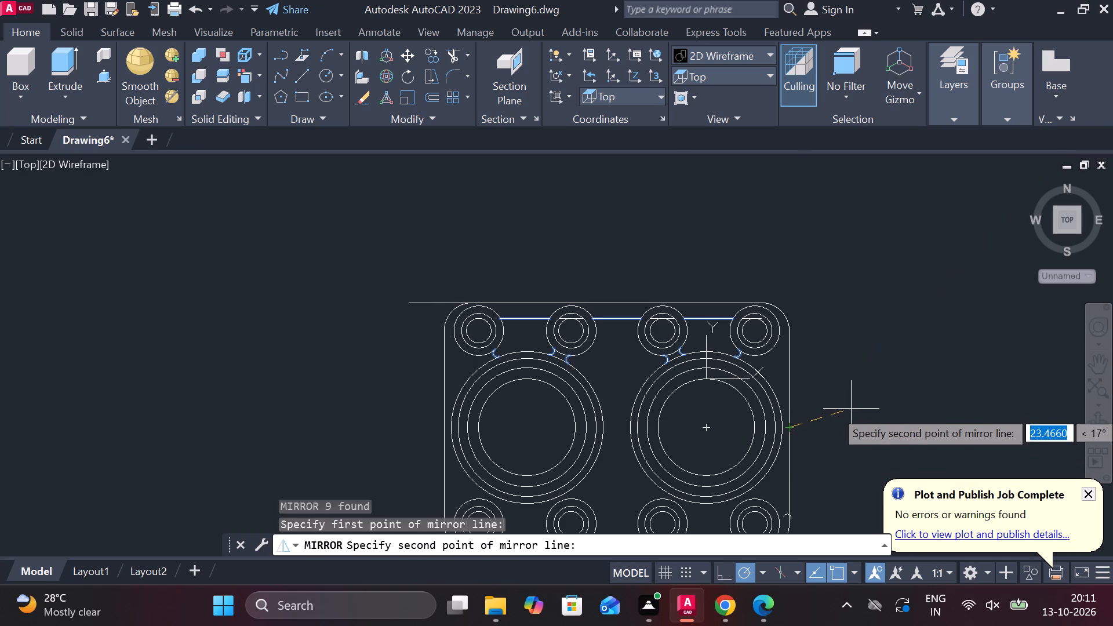
{"action": "left_click", "coordinate": [856, 429]}
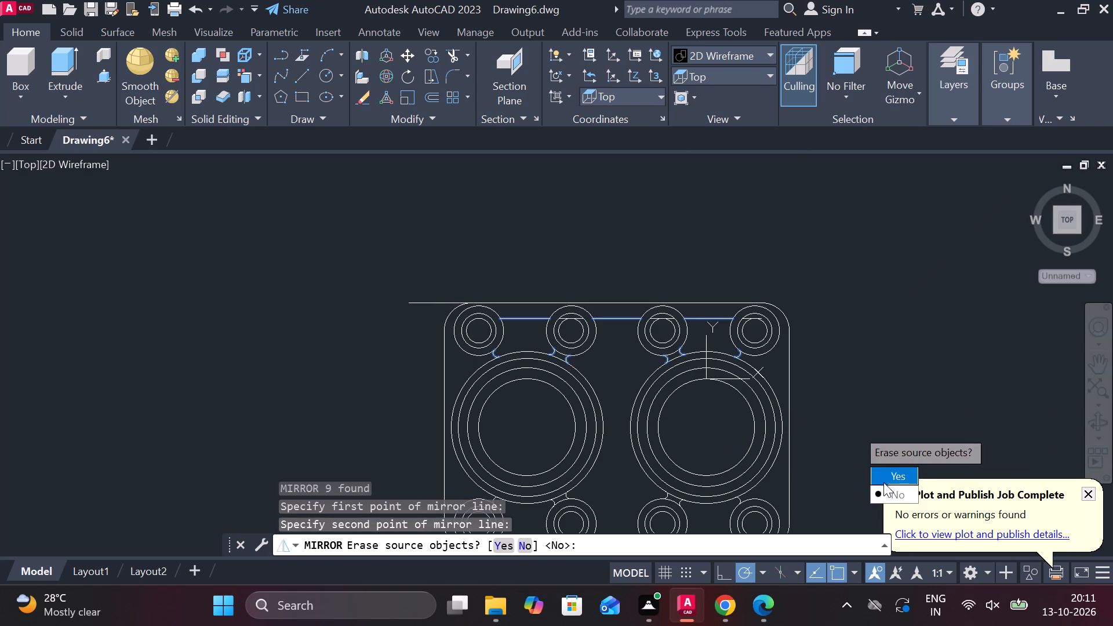
{"action": "left_click_drag", "start_coordinate": [885, 486], "coordinate": [856, 429]}
{"action": "middle_click_drag", "start_coordinate": [812, 414], "coordinate": [900, 235]}
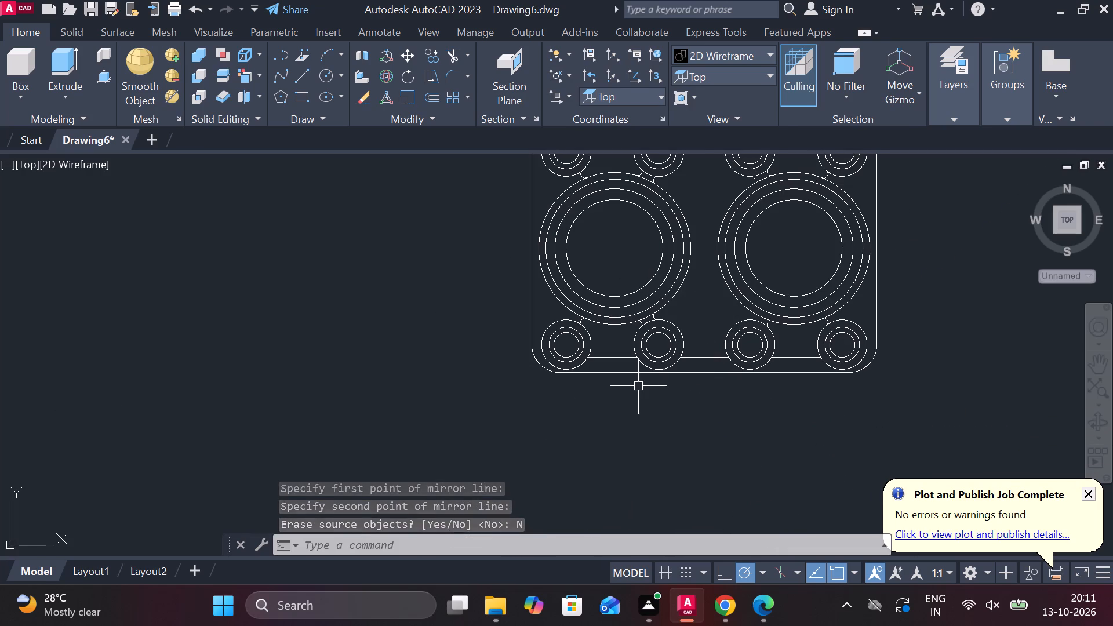
Fillet both ends of the line segment between the first and second back holes against their outer circles with radius 1.5.
{"action": "middle_click_drag", "start_coordinate": [642, 386], "coordinate": [608, 455]}
{"action": "scroll", "coordinate": [434, 236], "scroll_direction": "up", "scroll_amount": 1}
{"action": "middle_click_drag", "start_coordinate": [437, 236], "coordinate": [294, 314]}
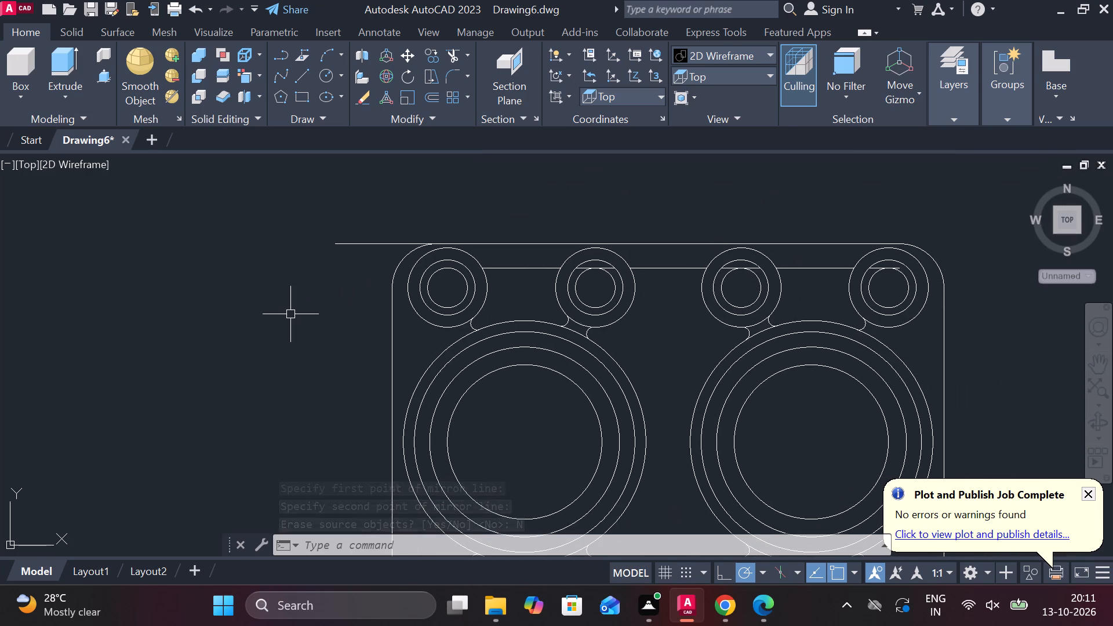
{"action": "type", "text": "f r"}
{"action": "key", "text": "space"}
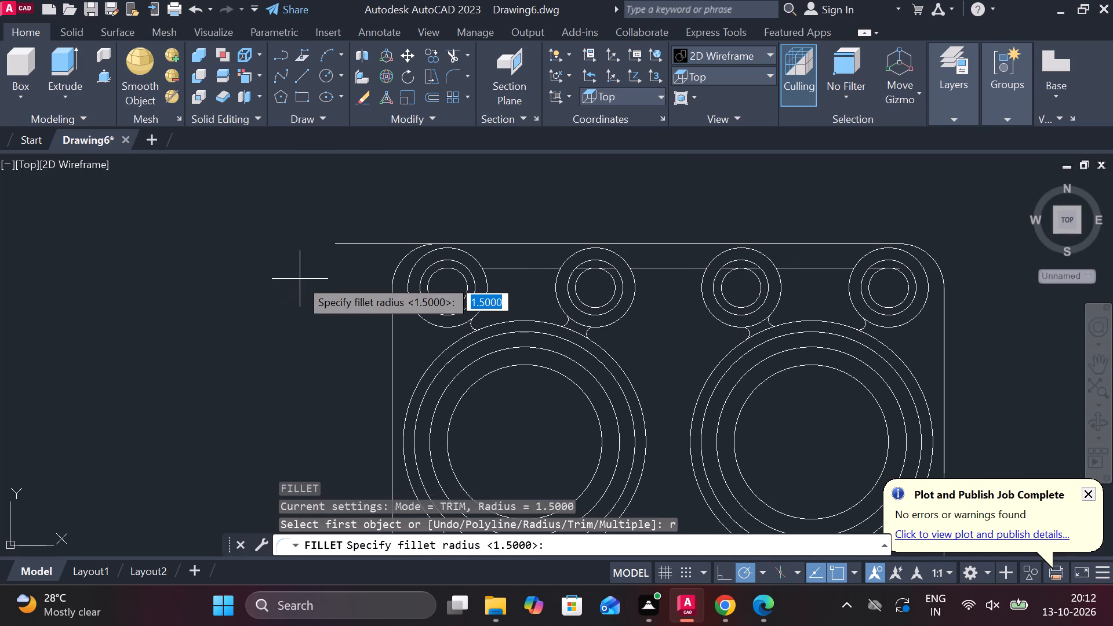
{"action": "key", "text": "space"}
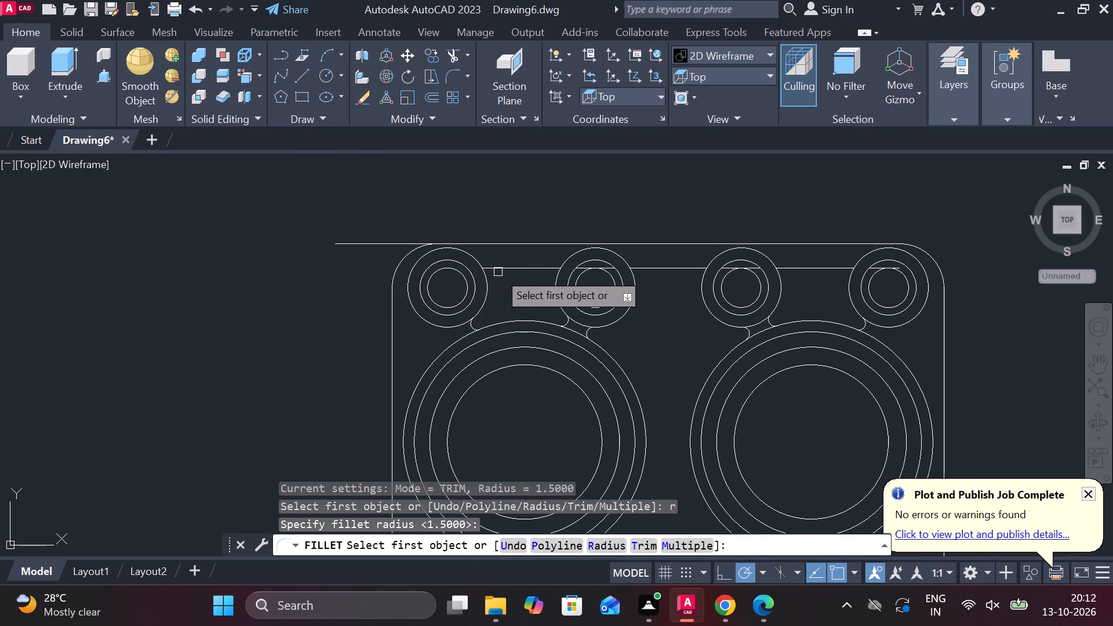
{"action": "left_click", "coordinate": [498, 272]}
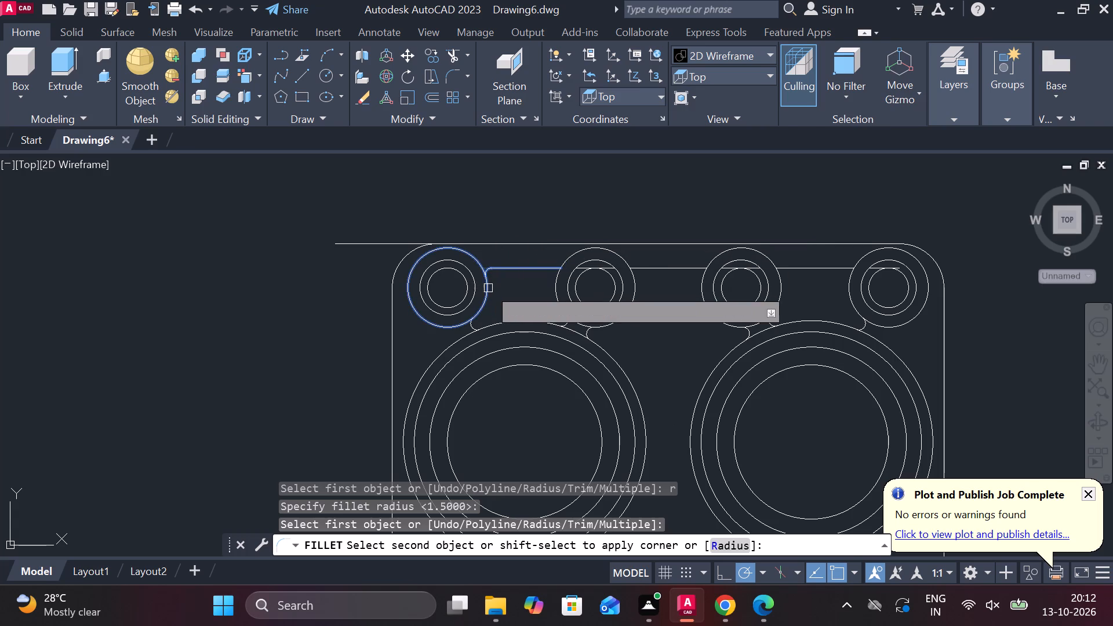
{"action": "left_click", "coordinate": [489, 285]}
{"action": "key", "text": "space"}
{"action": "left_click", "coordinate": [556, 281]}
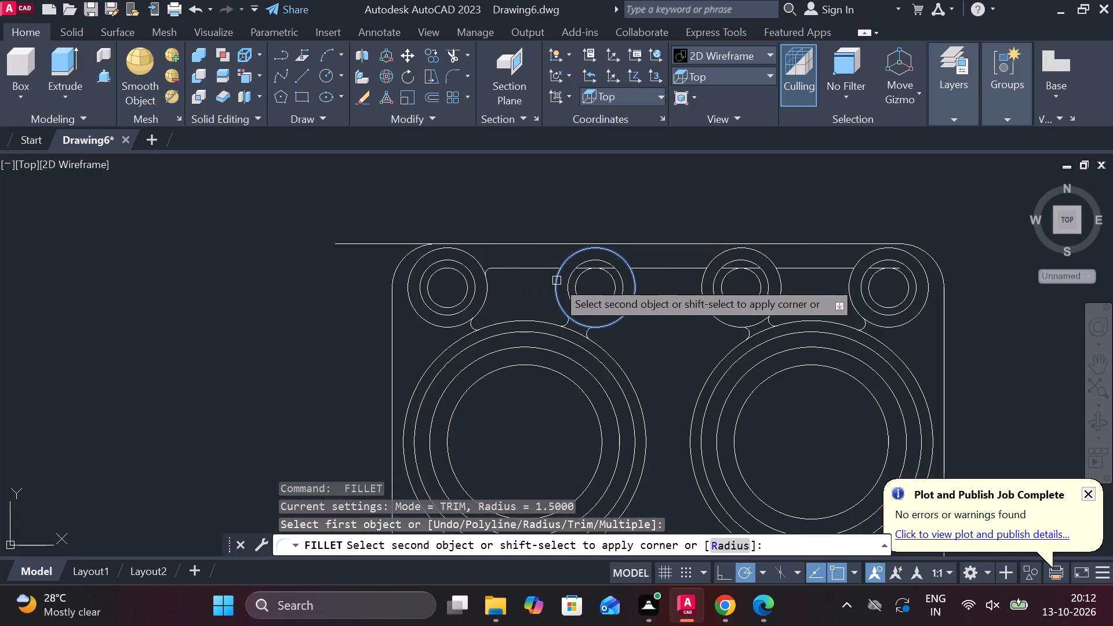
{"action": "left_click", "coordinate": [547, 268]}
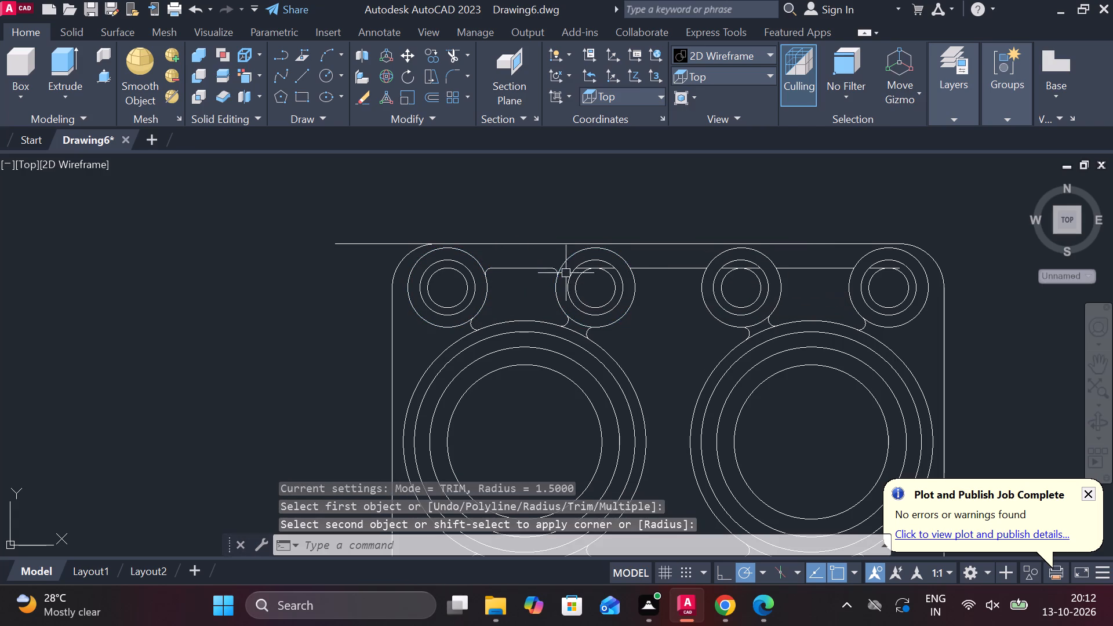
Fillet the ends of the other two back line segments against the adjoining outer hole circles, using multiple mode at radius 1.5.
{"action": "key", "text": "space"}
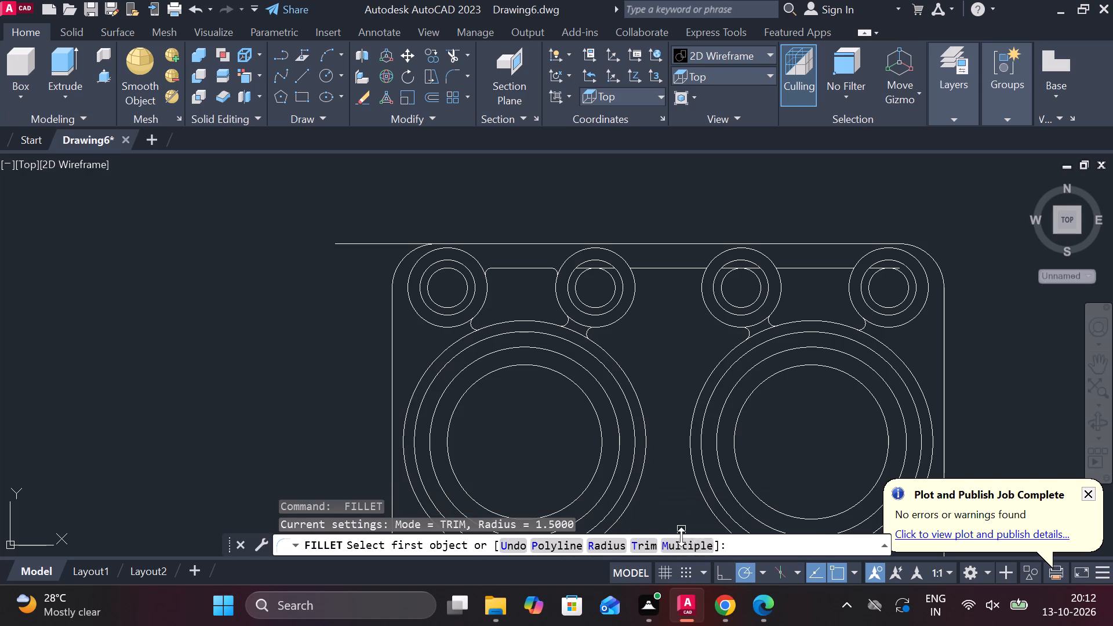
{"action": "left_click", "coordinate": [692, 540]}
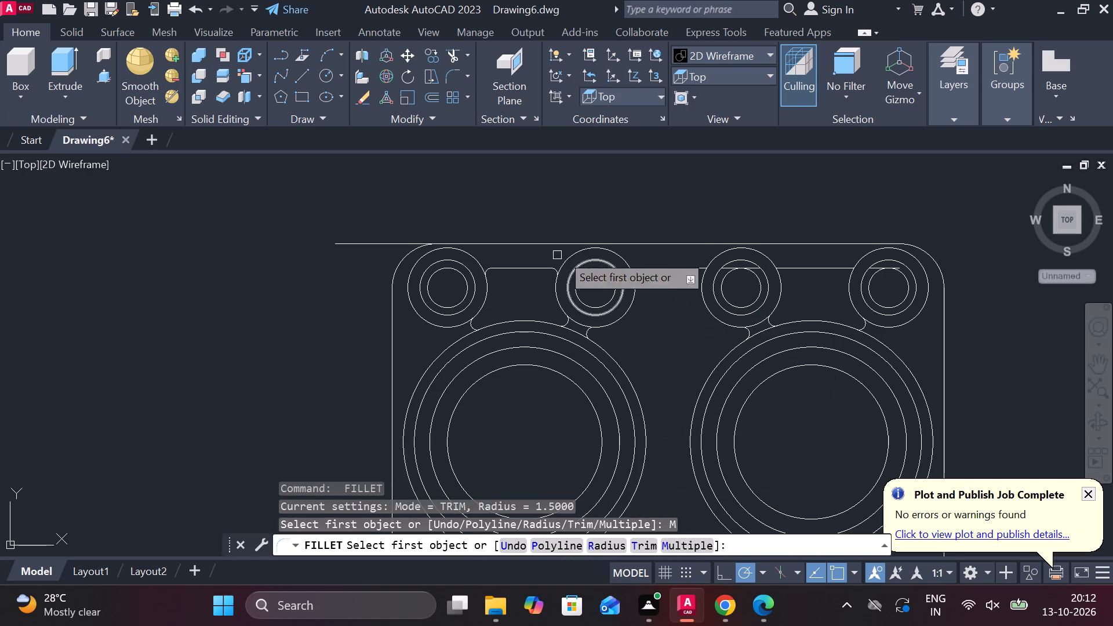
{"action": "left_click", "coordinate": [785, 272]}
{"action": "left_click", "coordinate": [778, 276]}
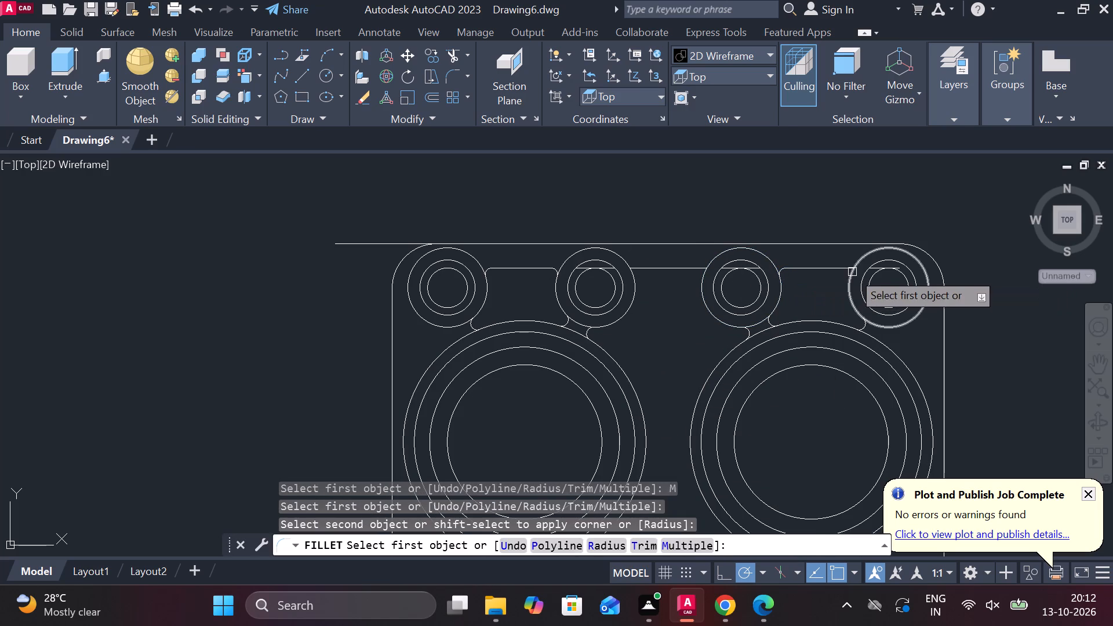
{"action": "left_click", "coordinate": [841, 271]}
{"action": "left_click", "coordinate": [849, 288]}
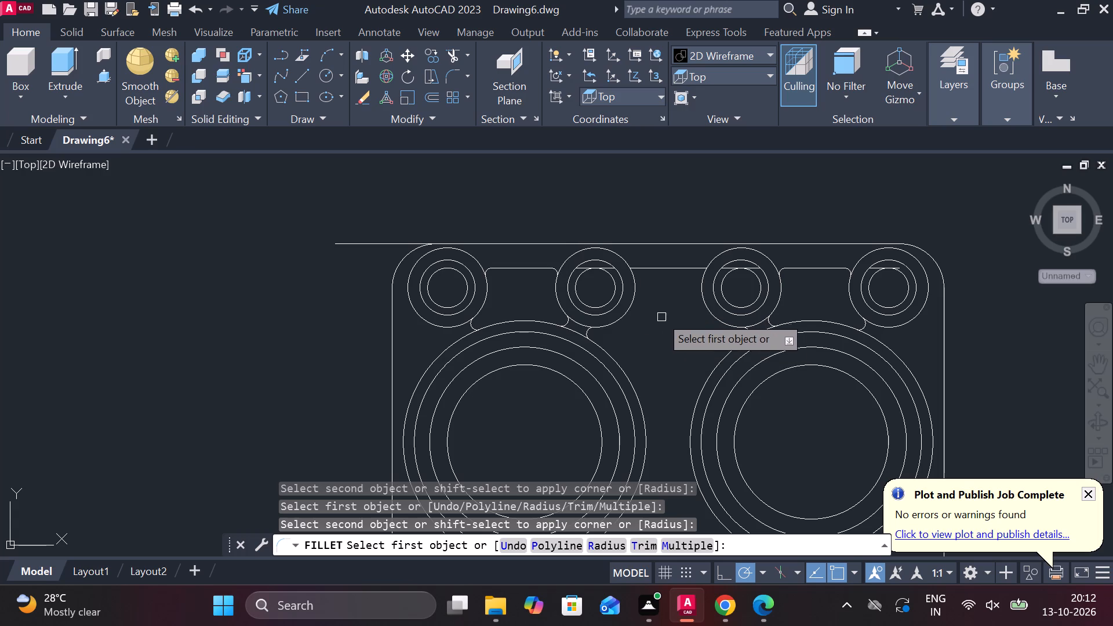
{"action": "left_click", "coordinate": [641, 268]}
{"action": "left_click", "coordinate": [637, 278]}
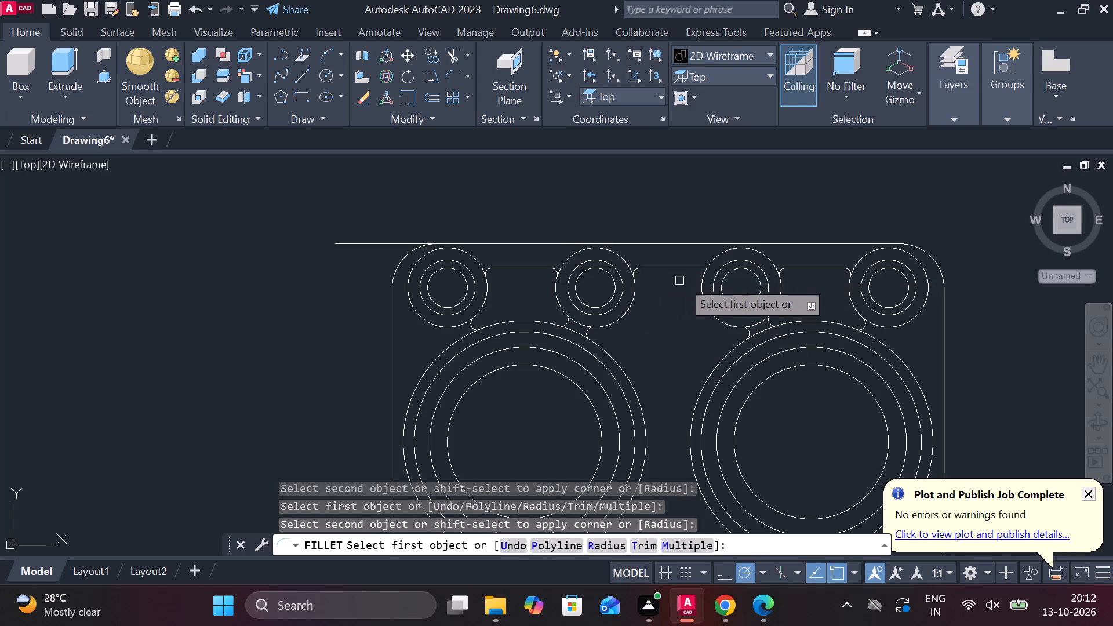
{"action": "left_click", "coordinate": [688, 269]}
{"action": "left_click", "coordinate": [700, 279]}
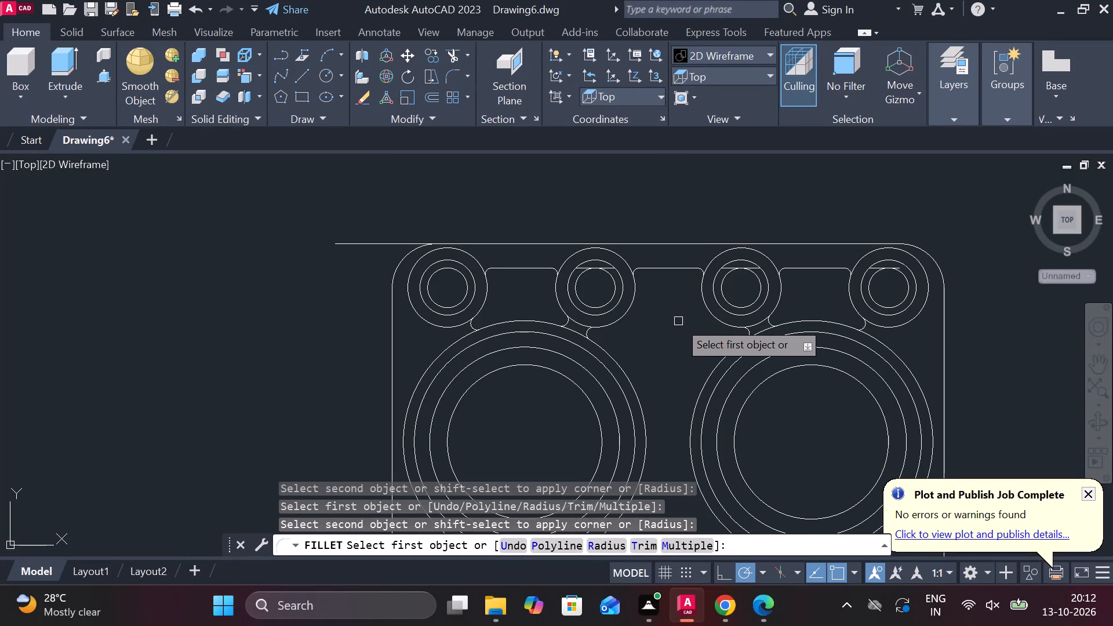
Fillet the first two front line segments, from the west, at both ends against the outer hole circles with radius 1.5.
{"action": "middle_click_drag", "start_coordinate": [663, 347], "coordinate": [681, 291]}
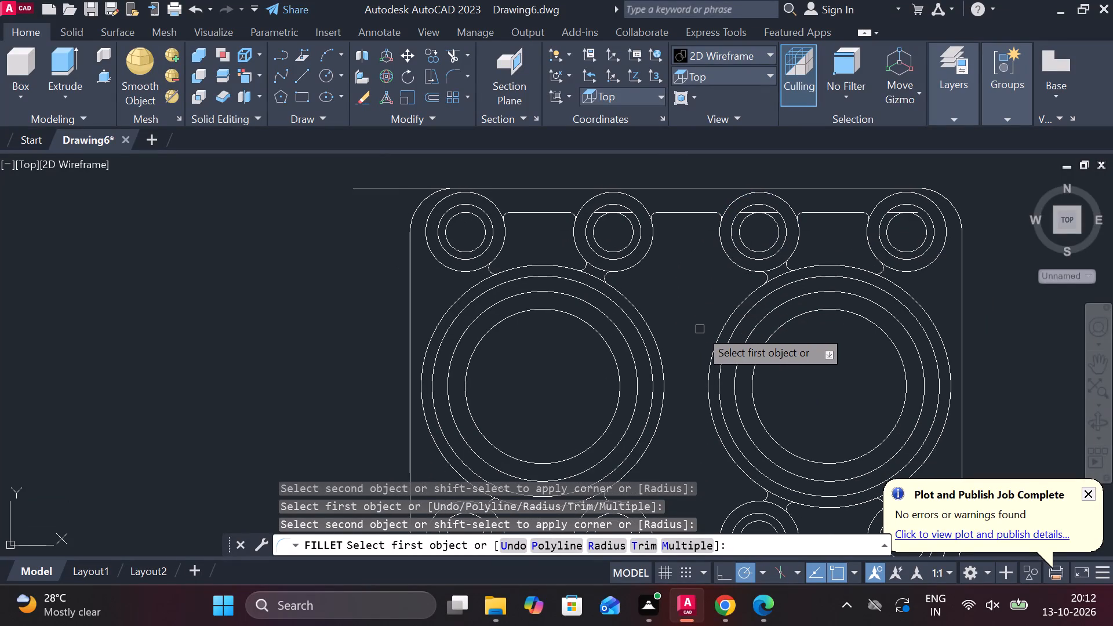
{"action": "middle_click_drag", "start_coordinate": [680, 419], "coordinate": [722, 261]}
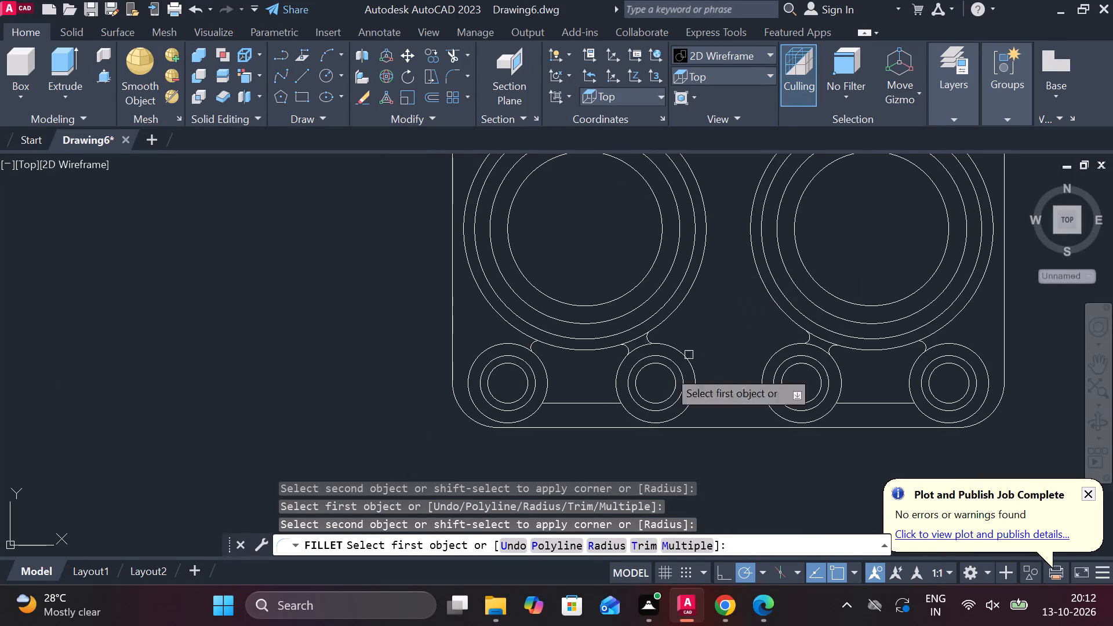
{"action": "scroll", "coordinate": [513, 383], "scroll_direction": "up", "scroll_amount": 1}
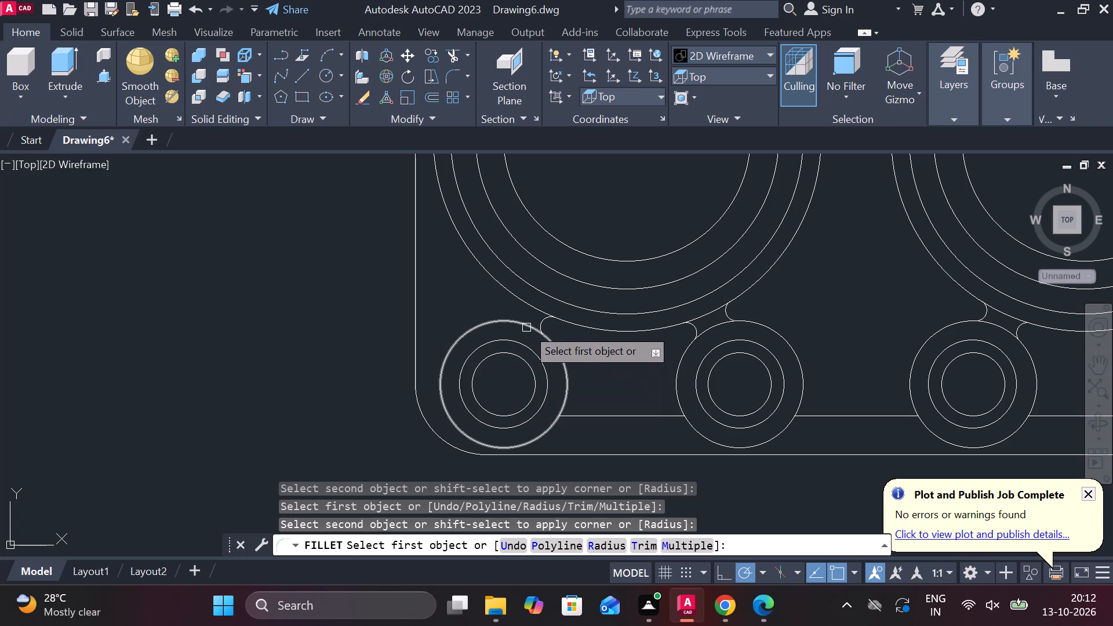
{"action": "left_click", "coordinate": [567, 403]}
{"action": "left_click", "coordinate": [569, 417]}
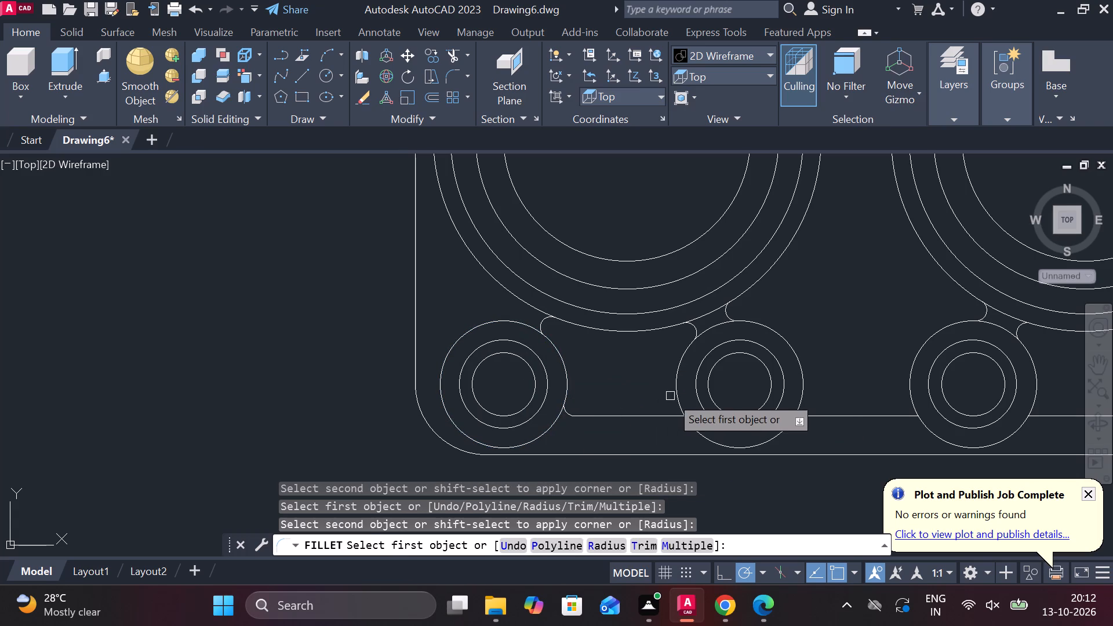
{"action": "left_click", "coordinate": [676, 387]}
{"action": "left_click", "coordinate": [674, 420]}
{"action": "left_click", "coordinate": [805, 397]}
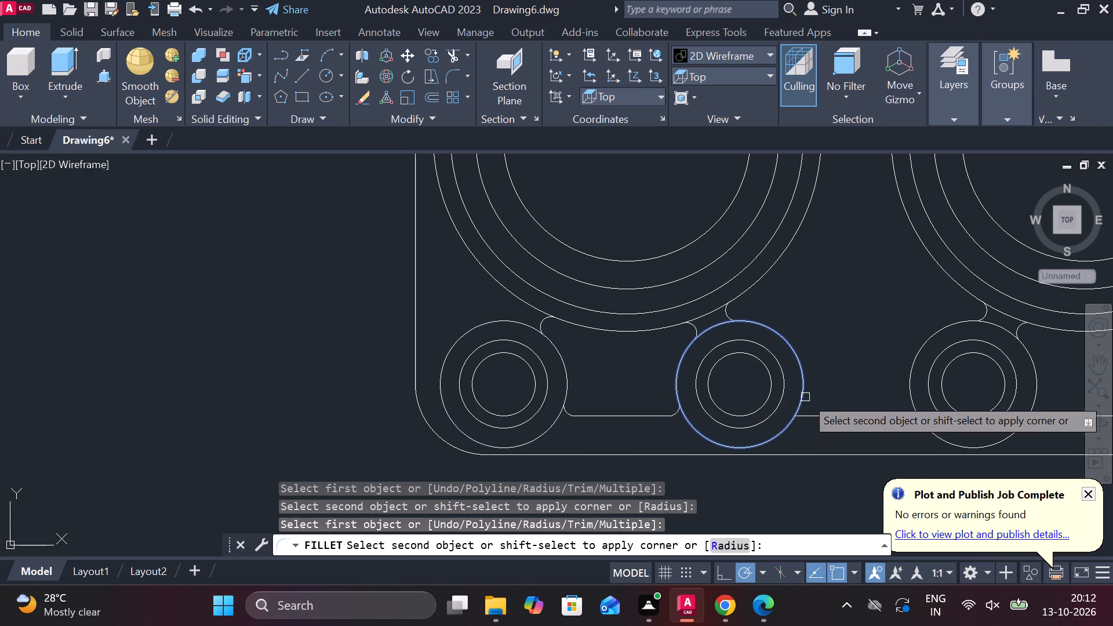
{"action": "left_click", "coordinate": [815, 417]}
{"action": "left_click", "coordinate": [918, 395]}
{"action": "left_click", "coordinate": [916, 395]}
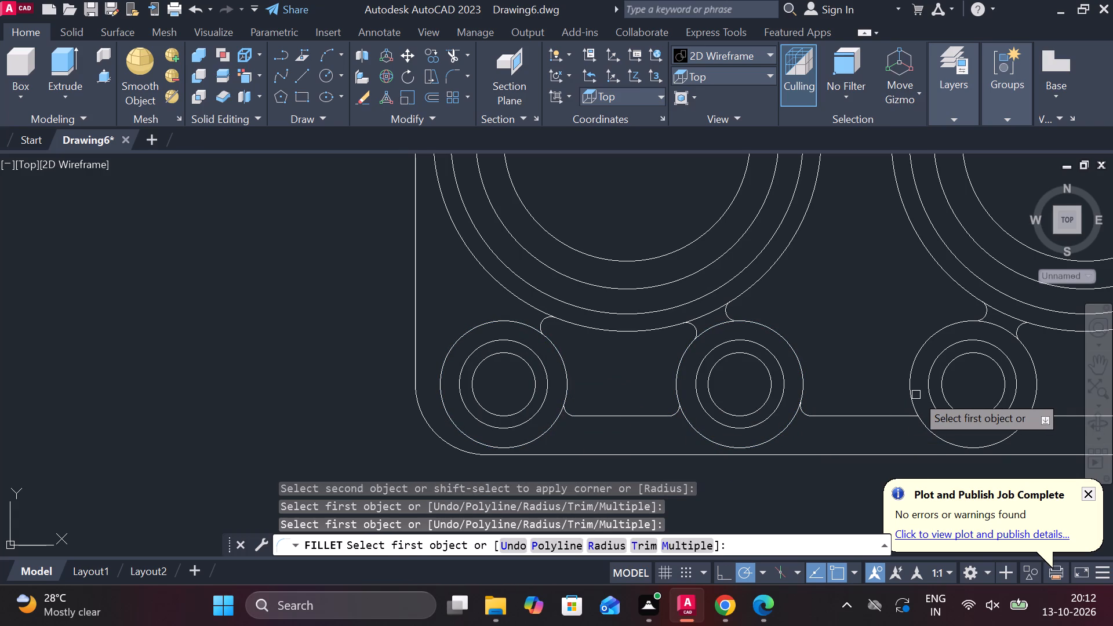
{"action": "left_click", "coordinate": [914, 395]}
{"action": "left_click", "coordinate": [904, 414]}
Fillet both ends of the line segment between the third and fourth front holes against their outer circles with radius 1.5.
{"action": "middle_click_drag", "start_coordinate": [886, 346], "coordinate": [508, 340]}
{"action": "left_click", "coordinate": [653, 398]}
{"action": "left_click", "coordinate": [667, 415]}
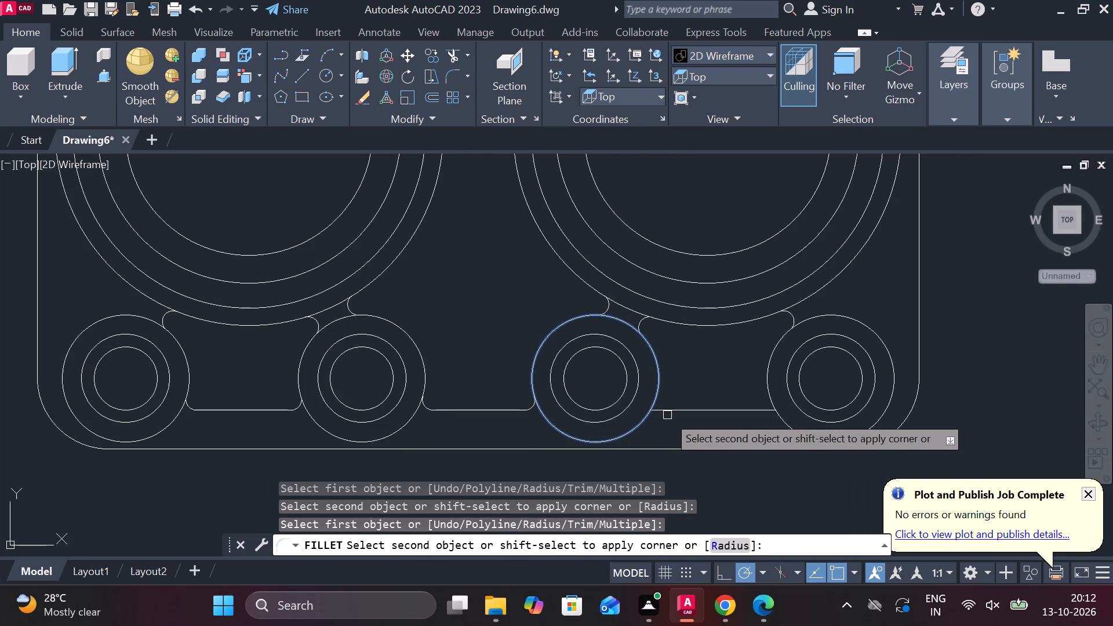
{"action": "left_click", "coordinate": [663, 414]}
{"action": "left_click", "coordinate": [750, 410]}
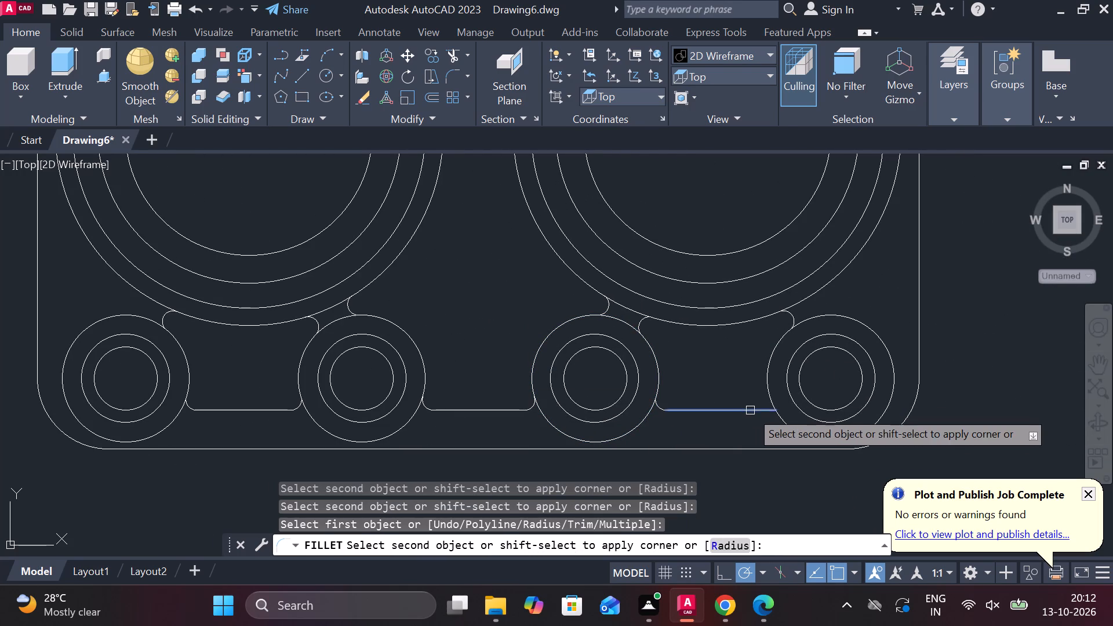
{"action": "left_click", "coordinate": [774, 399]}
{"action": "scroll", "coordinate": [741, 407], "scroll_direction": "down", "scroll_amount": 1}
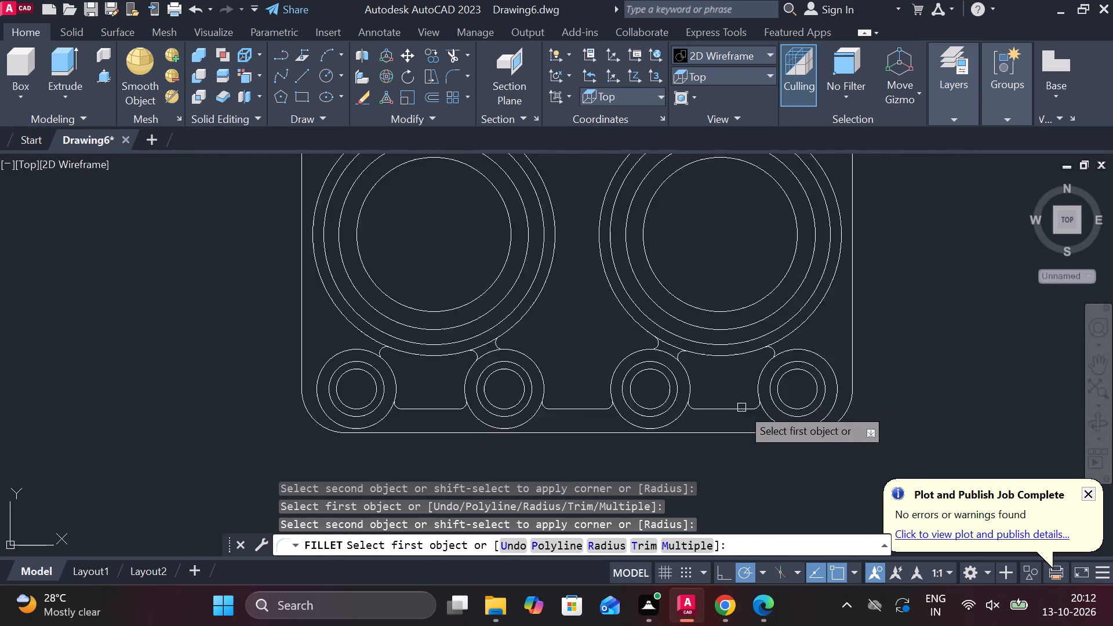
{"action": "scroll", "coordinate": [741, 408], "scroll_direction": "down", "scroll_amount": 1}
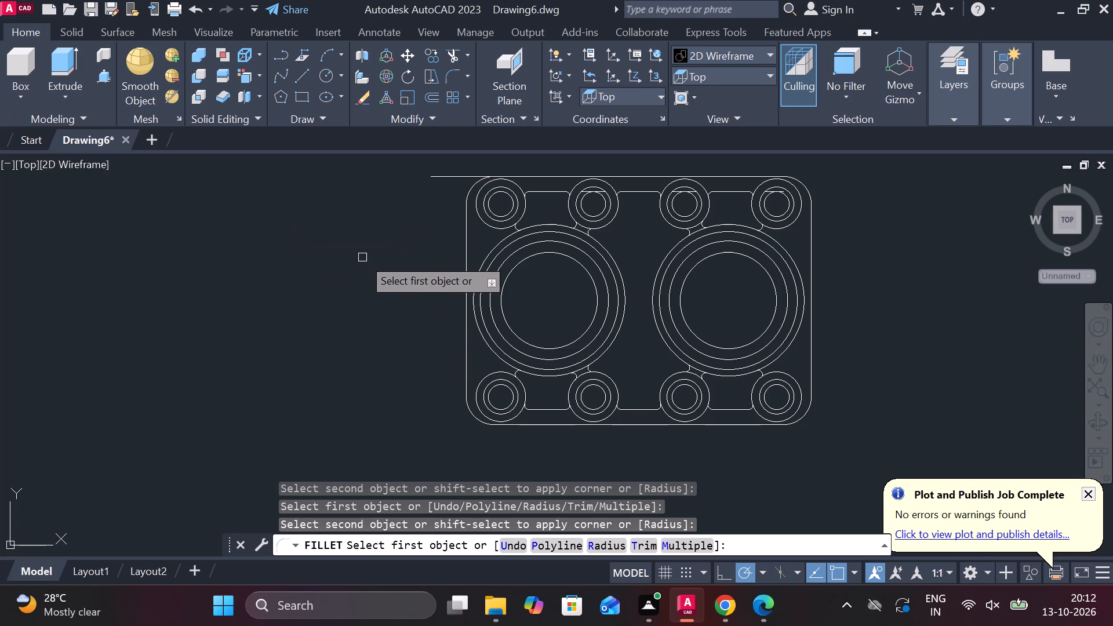
{"action": "key", "text": "Escape"}
Trim the outer circles of the first and second back holes, removing the portions that do not bound the pockets.
{"action": "middle_click_drag", "start_coordinate": [380, 261], "coordinate": [379, 313]}
{"action": "type", "text": "tr"}
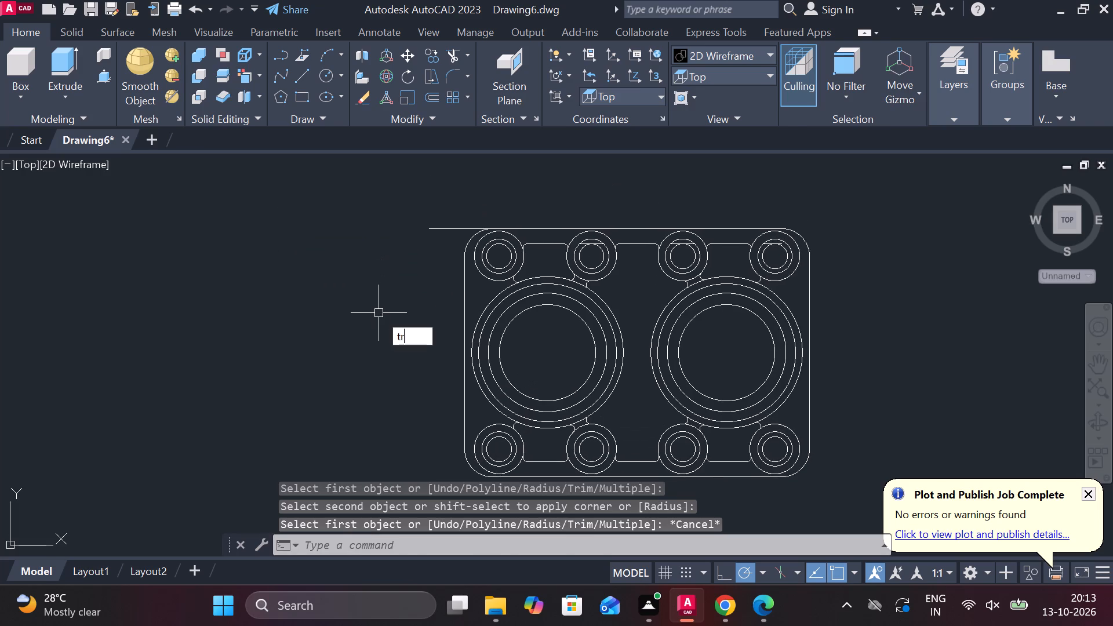
{"action": "key", "text": "space"}
{"action": "scroll", "coordinate": [515, 256], "scroll_direction": "up", "scroll_amount": 1}
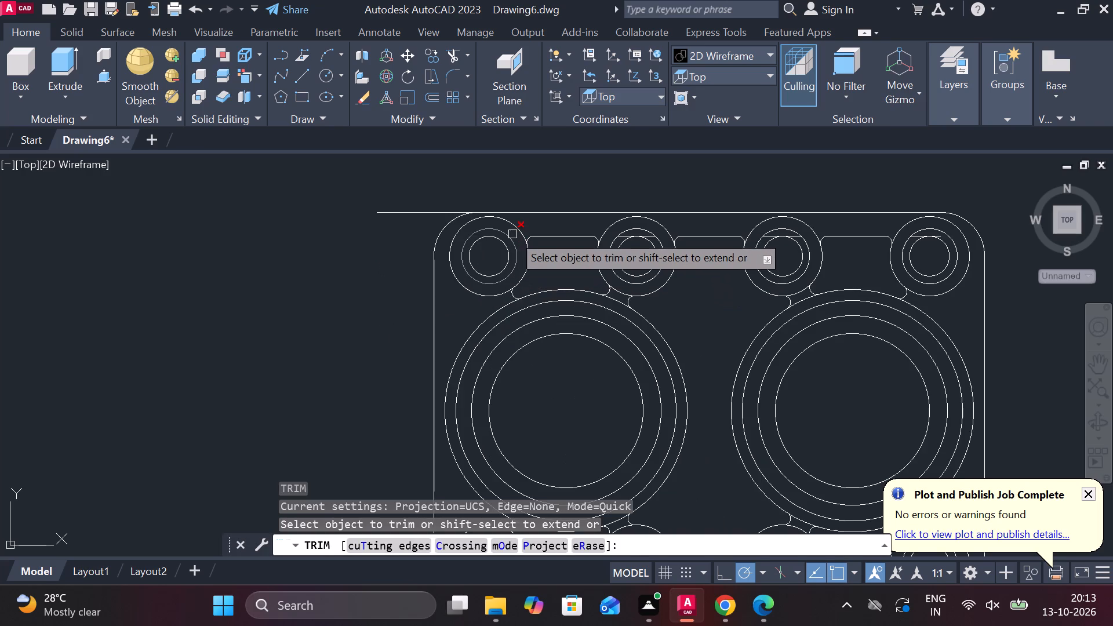
{"action": "left_click", "coordinate": [514, 229]}
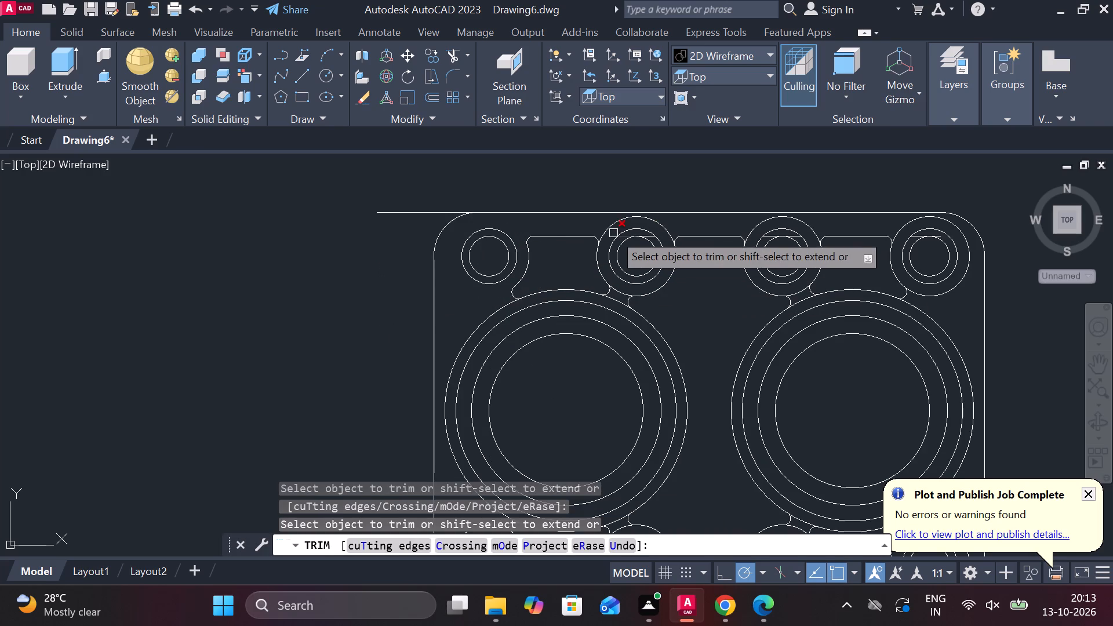
{"action": "left_click", "coordinate": [607, 231]}
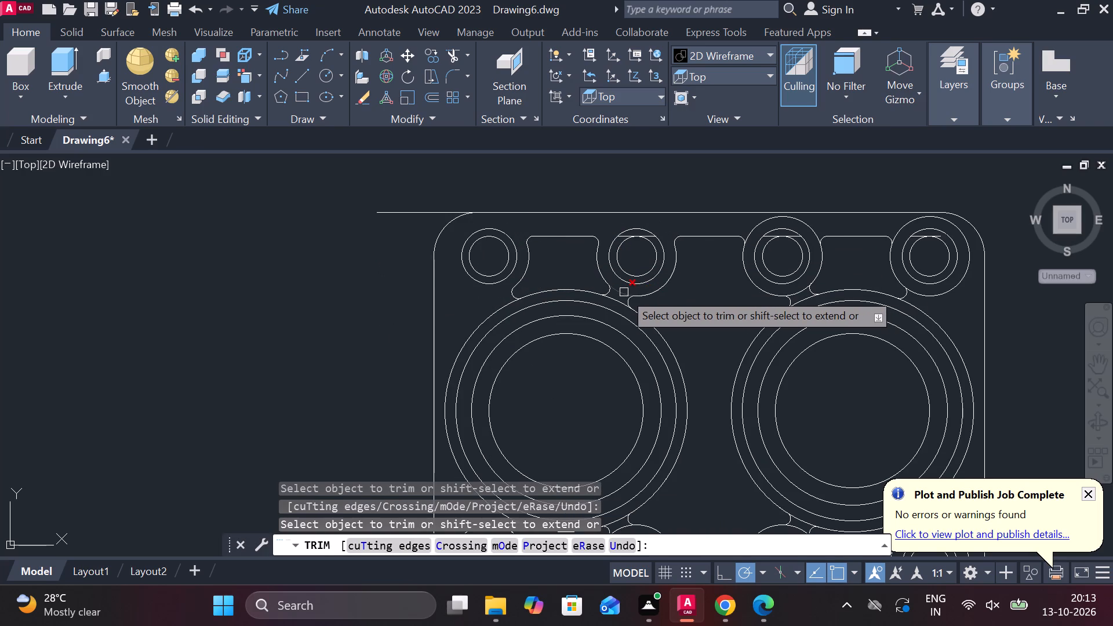
{"action": "left_click", "coordinate": [624, 292]}
Trim away the leftover pieces of horizontal line inside the second back hole.
{"action": "scroll", "coordinate": [654, 236], "scroll_direction": "up", "scroll_amount": 3}
{"action": "left_click", "coordinate": [653, 235]}
{"action": "left_click", "coordinate": [561, 236]}
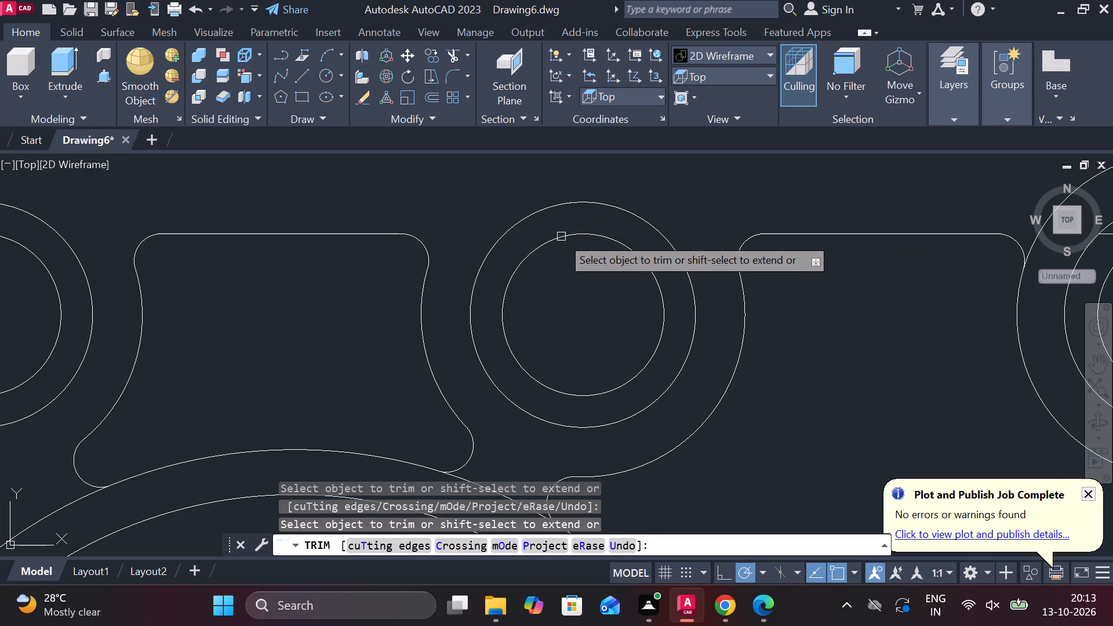
{"action": "key", "text": "Escape"}
Trim the back portion of the third back hole's outer circle between its line fillets, along with the leftover horizontal line inside.
{"action": "key", "text": "space"}
{"action": "scroll", "coordinate": [710, 278], "scroll_direction": "down", "scroll_amount": 3}
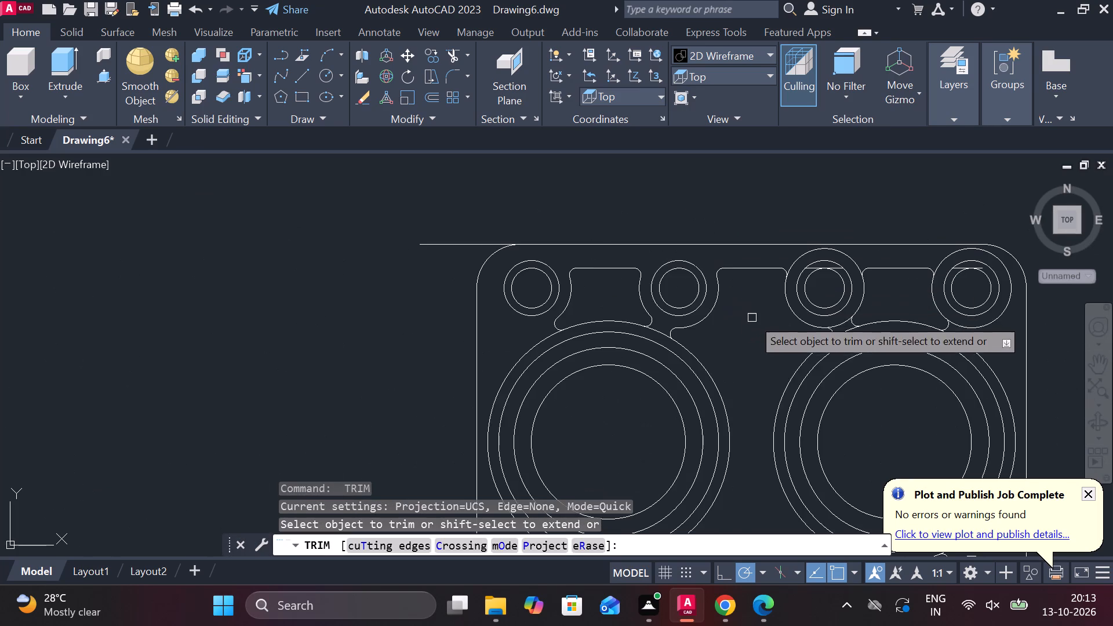
{"action": "middle_click_drag", "start_coordinate": [744, 325], "coordinate": [641, 324]}
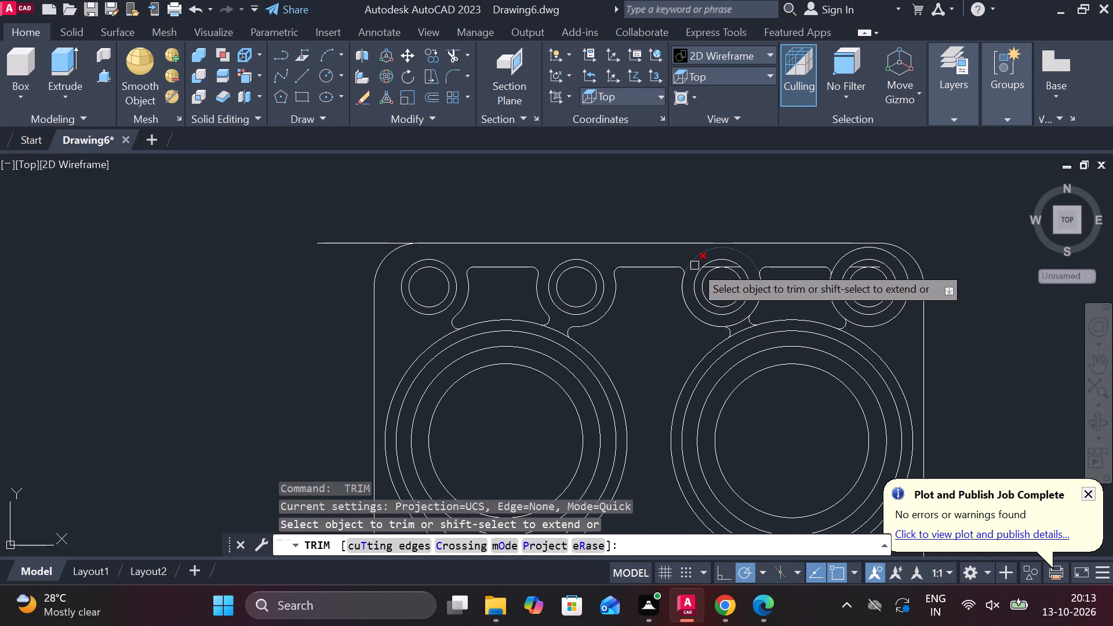
{"action": "left_click", "coordinate": [694, 265]}
{"action": "scroll", "coordinate": [721, 265], "scroll_direction": "up", "scroll_amount": 3}
{"action": "left_click", "coordinate": [692, 272]}
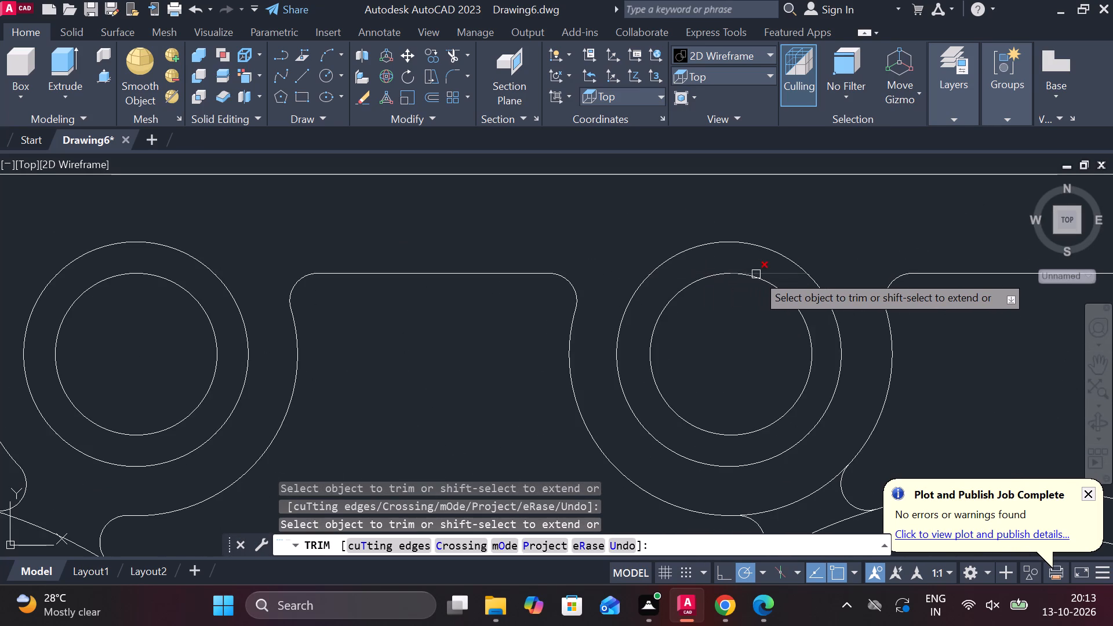
{"action": "left_click", "coordinate": [763, 274]}
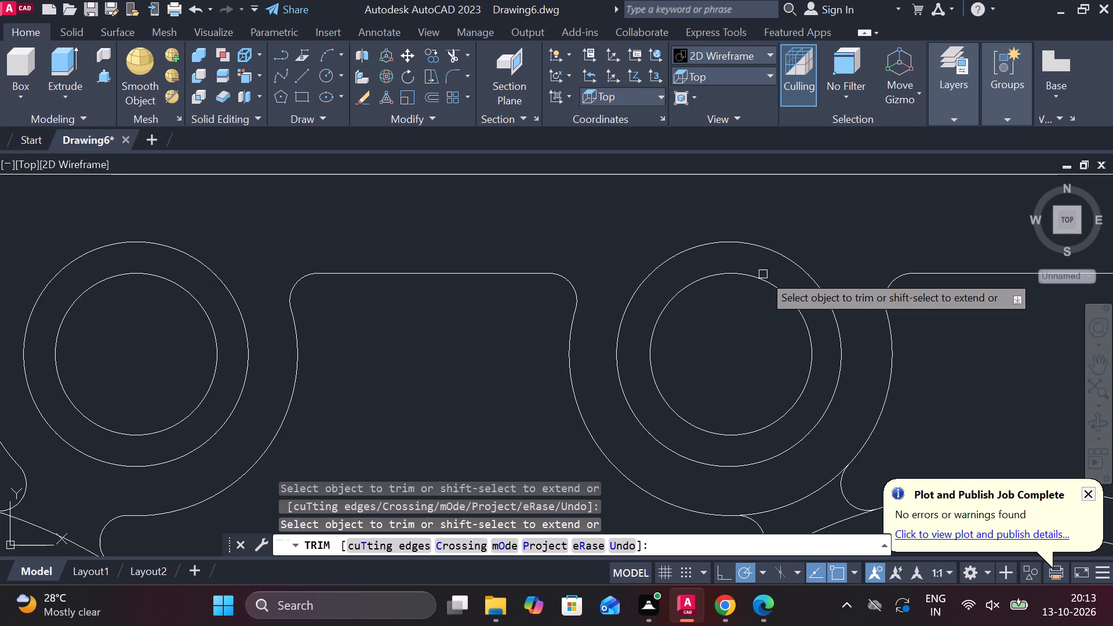
Trim the third back hole's outer circle and the east large recess's outermost circle between the two fillets that join them.
{"action": "scroll", "coordinate": [767, 308], "scroll_direction": "down", "scroll_amount": 2}
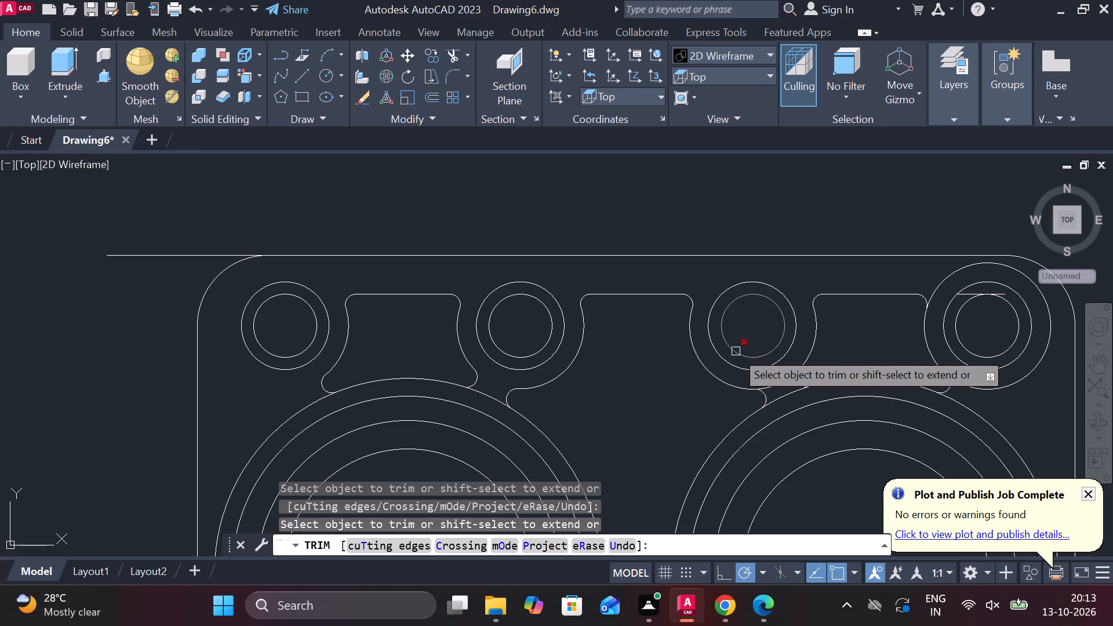
{"action": "scroll", "coordinate": [634, 353], "scroll_direction": "down", "scroll_amount": 1}
{"action": "middle_click_drag", "start_coordinate": [631, 366], "coordinate": [583, 353]}
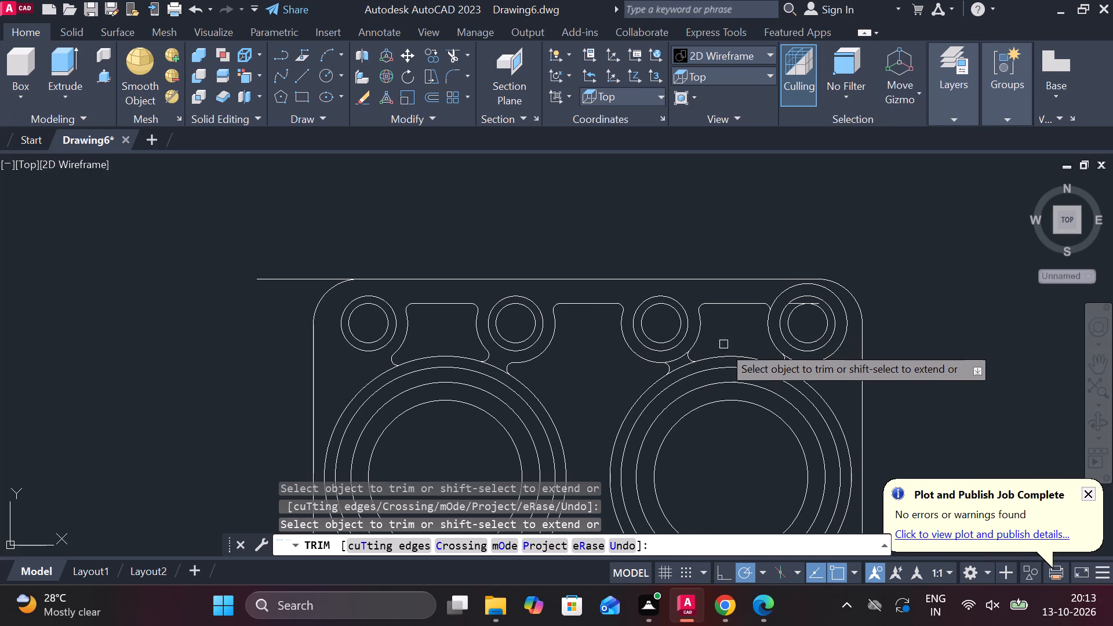
{"action": "scroll", "coordinate": [689, 366], "scroll_direction": "up", "scroll_amount": 2}
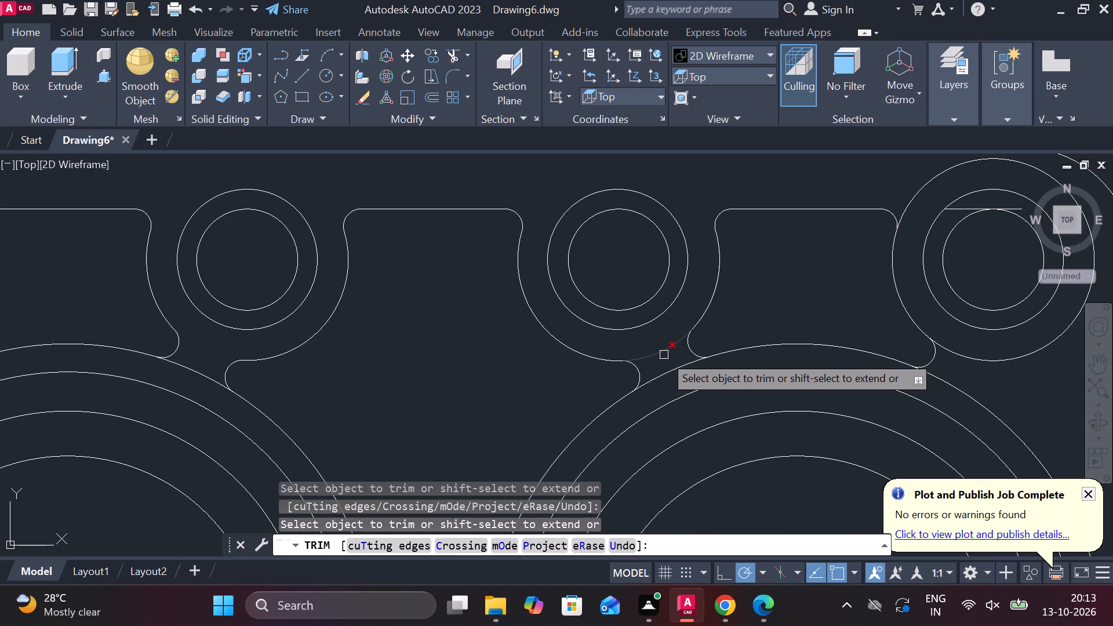
{"action": "left_click", "coordinate": [664, 355]}
{"action": "left_click", "coordinate": [670, 368]}
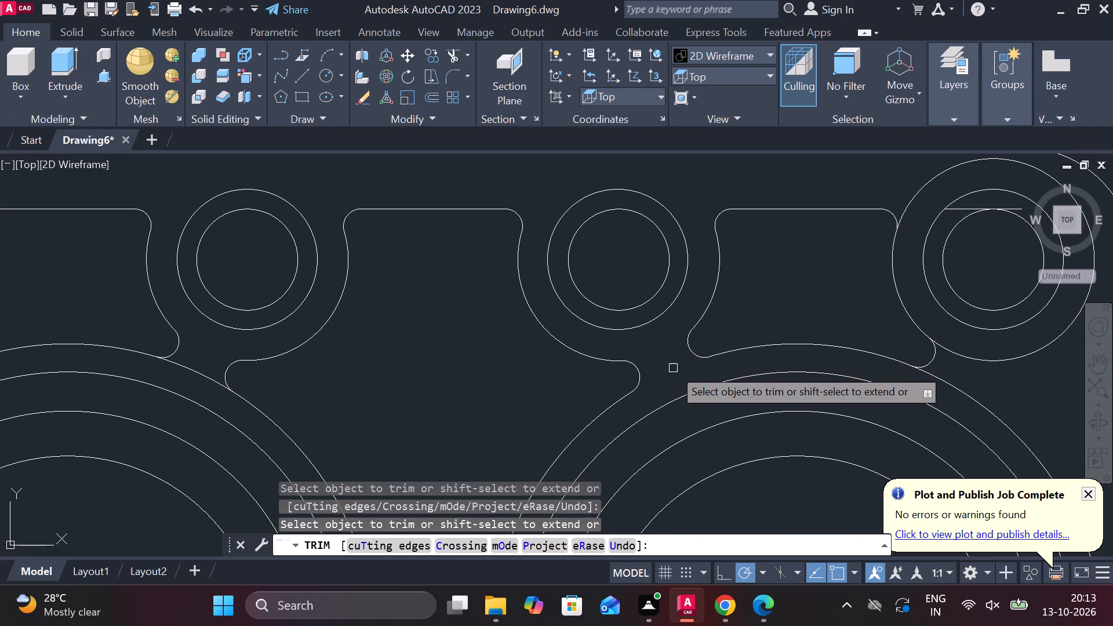
Trim the west large recess's outermost circle between the two fillets that join it beside the second back hole.
{"action": "scroll", "coordinate": [673, 368], "scroll_direction": "down", "scroll_amount": 1}
{"action": "left_click", "coordinate": [383, 372]}
Trim the leftover horizontal line inside the fourth back hole and the part of its outer circle that does not bound the pocket.
{"action": "scroll", "coordinate": [457, 378], "scroll_direction": "down", "scroll_amount": 1}
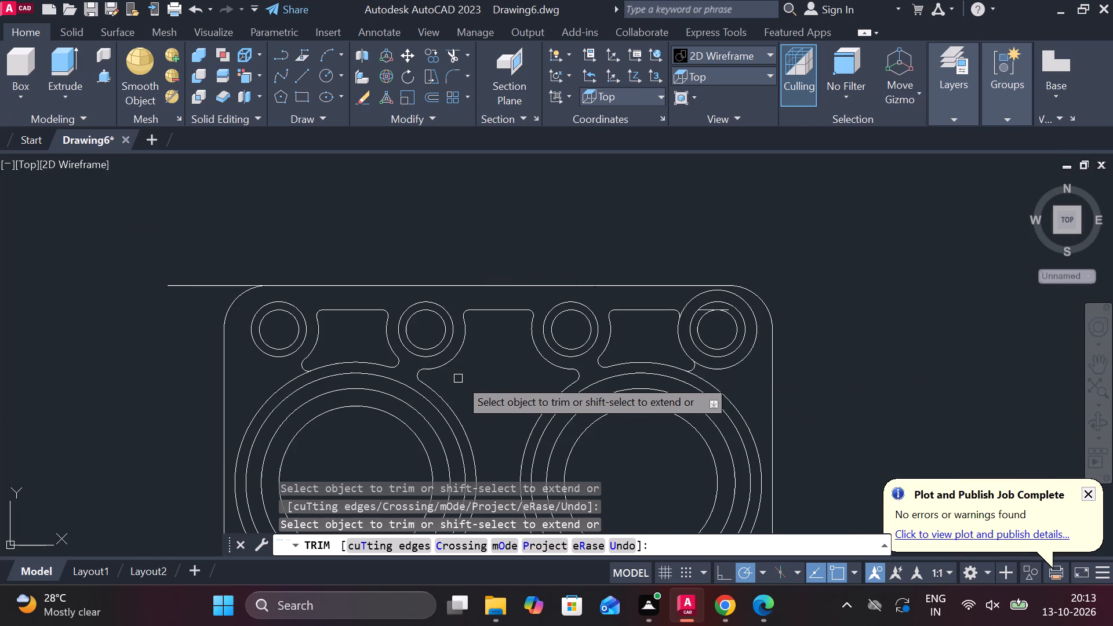
{"action": "middle_click_drag", "start_coordinate": [482, 380], "coordinate": [508, 369]}
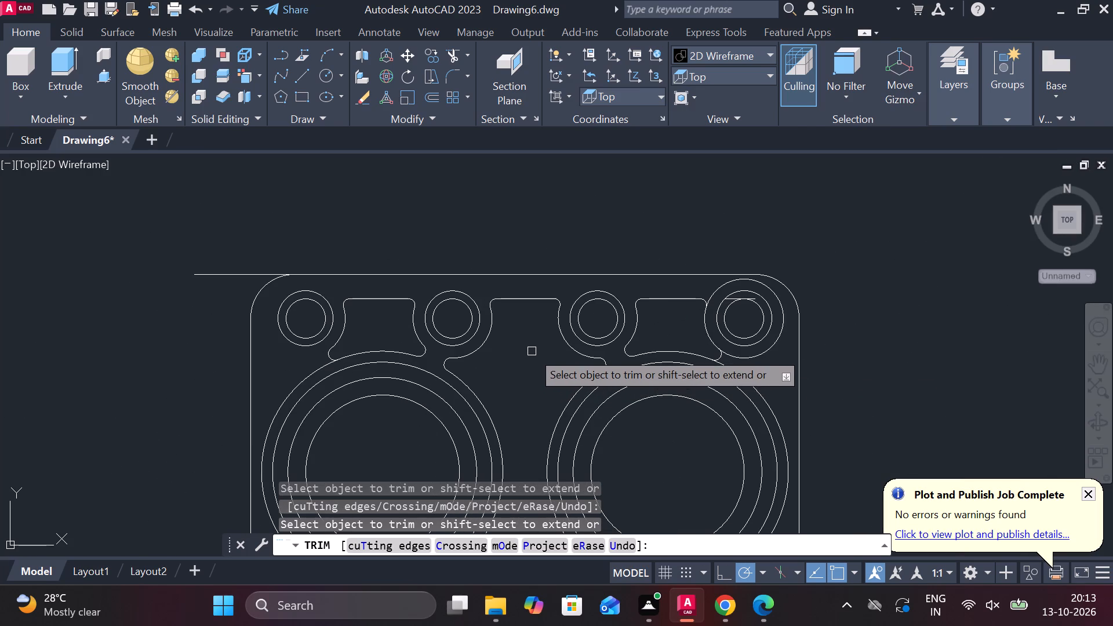
{"action": "scroll", "coordinate": [747, 310], "scroll_direction": "up", "scroll_amount": 2}
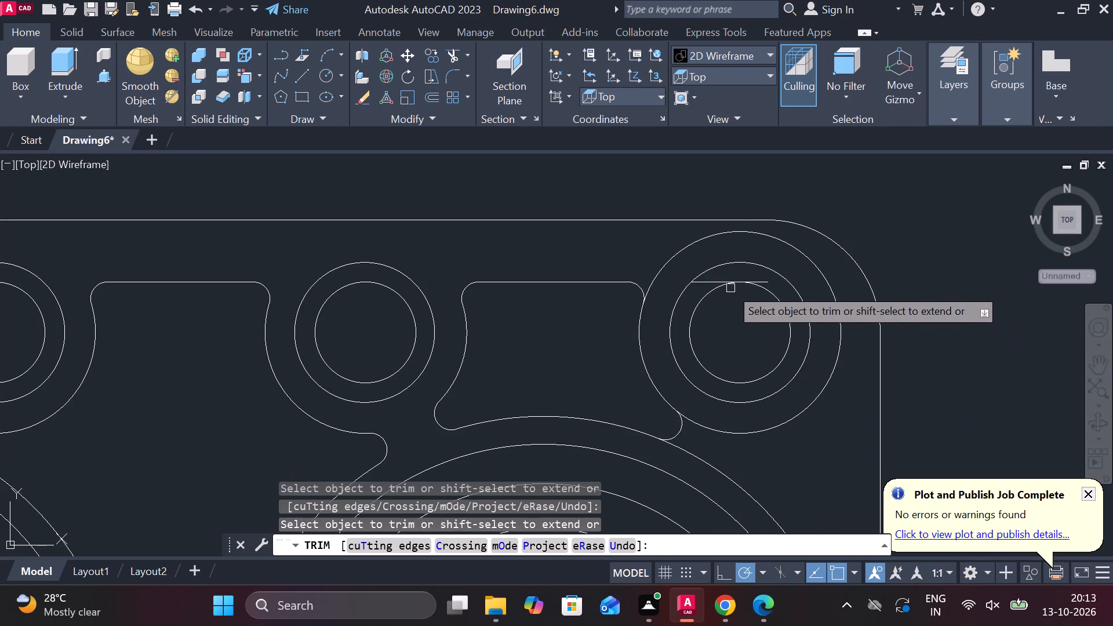
{"action": "left_click", "coordinate": [721, 284]}
{"action": "left_click", "coordinate": [773, 284]}
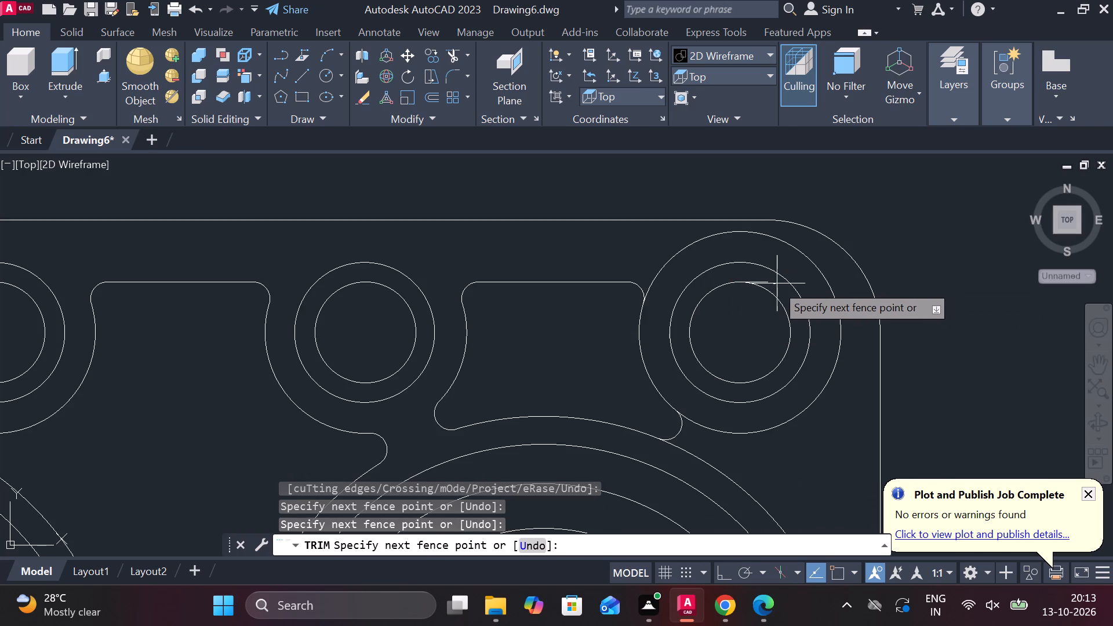
{"action": "left_click", "coordinate": [761, 281]}
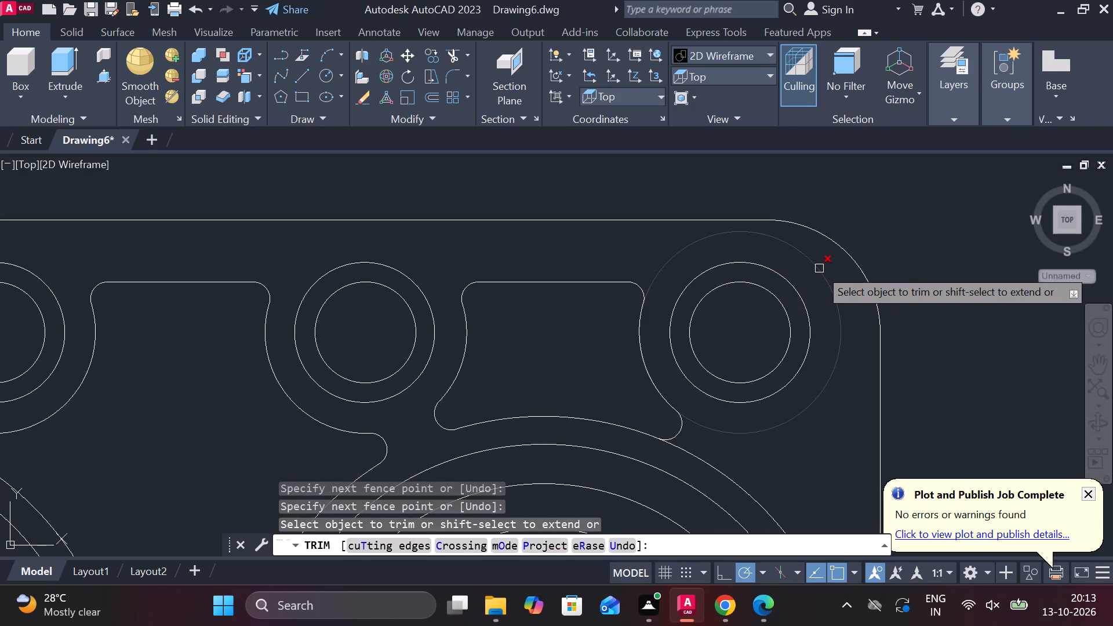
{"action": "left_click", "coordinate": [819, 268]}
Trim the west large recess's outermost circle between the two fillets beside the second front hole.
{"action": "scroll", "coordinate": [820, 311], "scroll_direction": "down", "scroll_amount": 1}
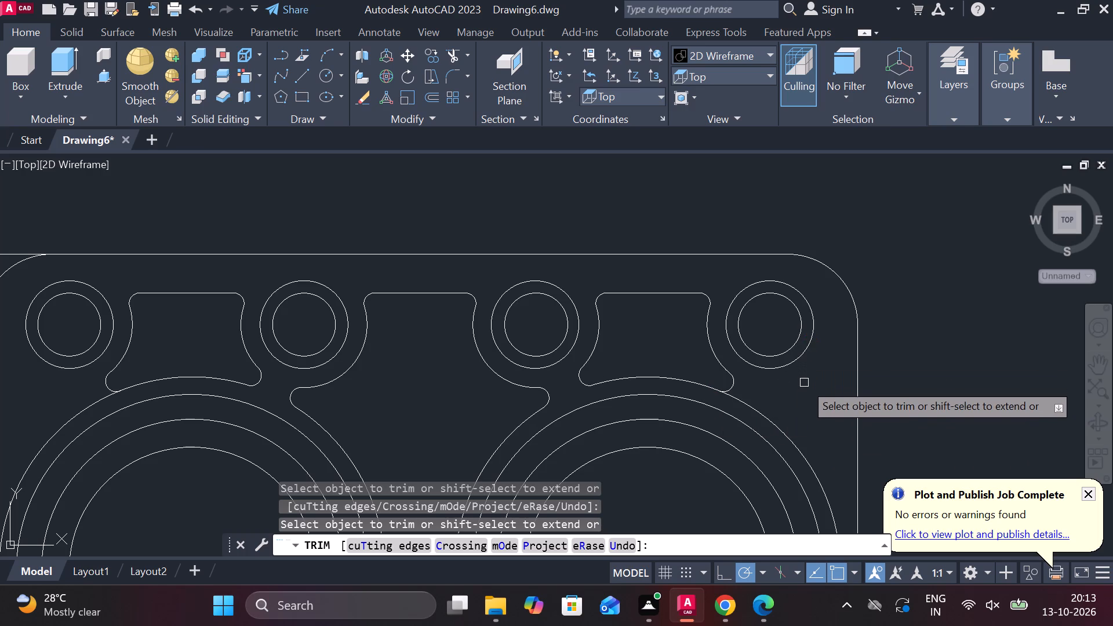
{"action": "middle_click_drag", "start_coordinate": [794, 387], "coordinate": [794, 373]}
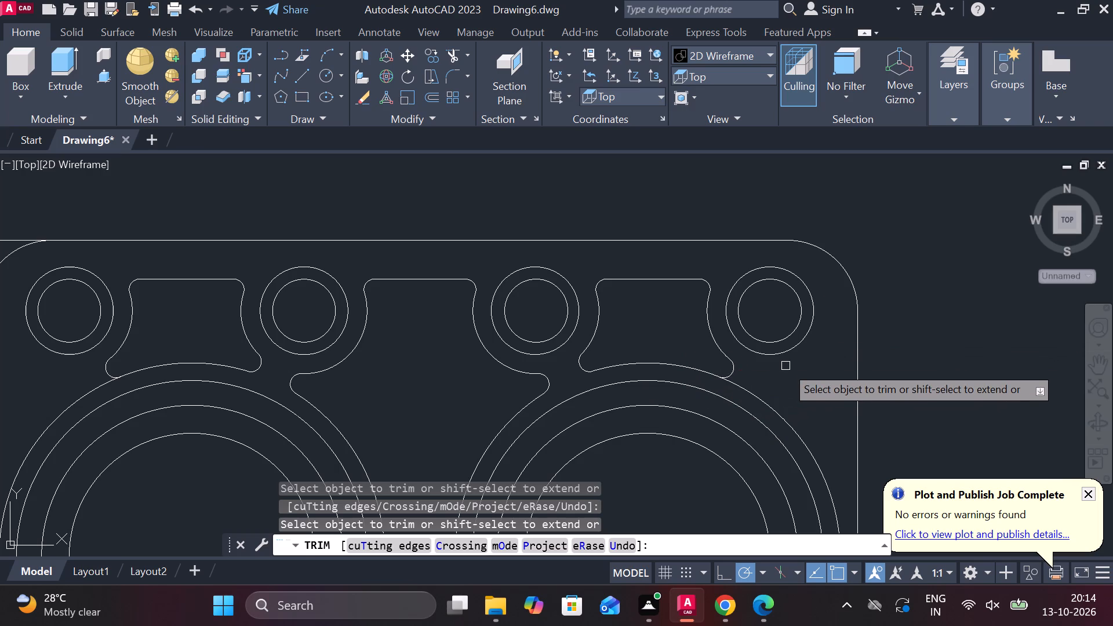
{"action": "scroll", "coordinate": [767, 395], "scroll_direction": "down", "scroll_amount": 1}
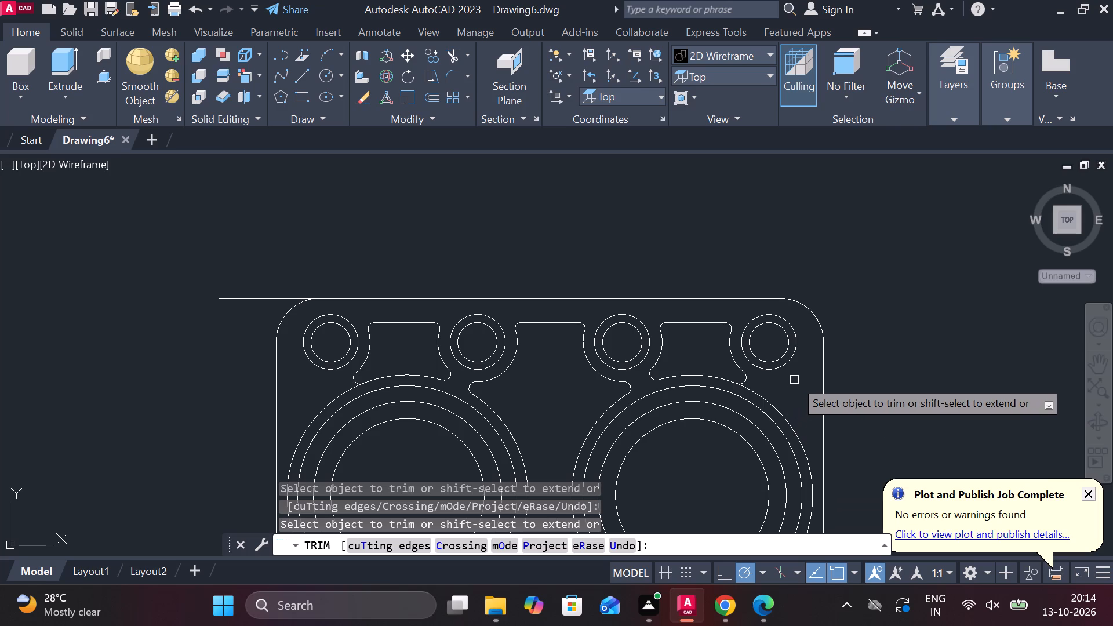
{"action": "scroll", "coordinate": [788, 395], "scroll_direction": "down", "scroll_amount": 2}
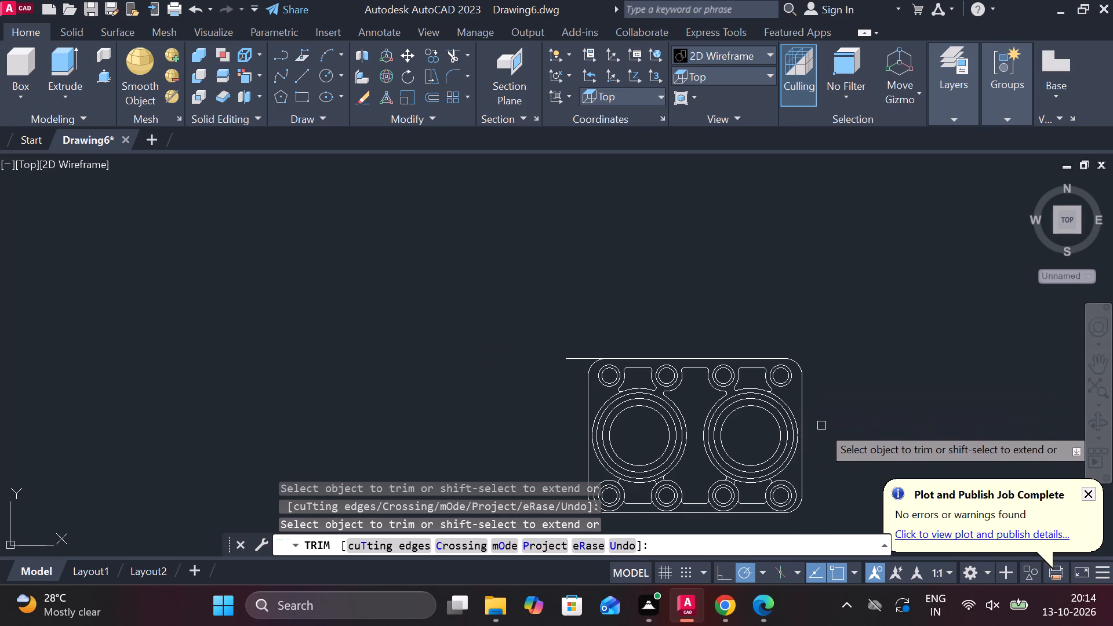
{"action": "middle_click_drag", "start_coordinate": [825, 429], "coordinate": [846, 312]}
{"action": "scroll", "coordinate": [714, 350], "scroll_direction": "up", "scroll_amount": 2}
{"action": "middle_click_drag", "start_coordinate": [704, 349], "coordinate": [728, 324]}
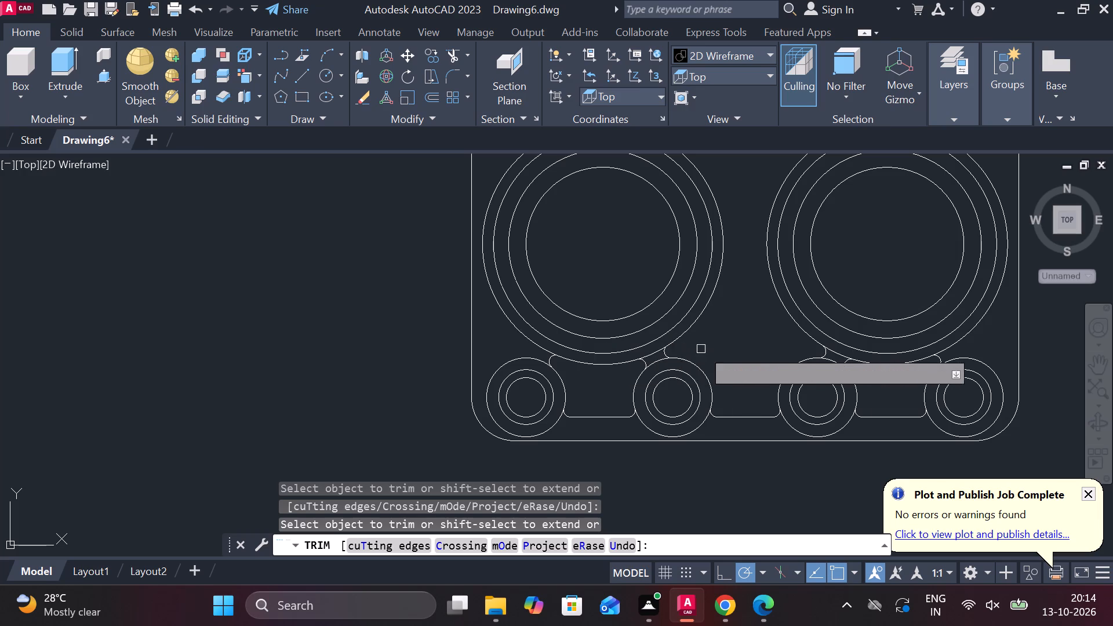
{"action": "left_click", "coordinate": [659, 351]}
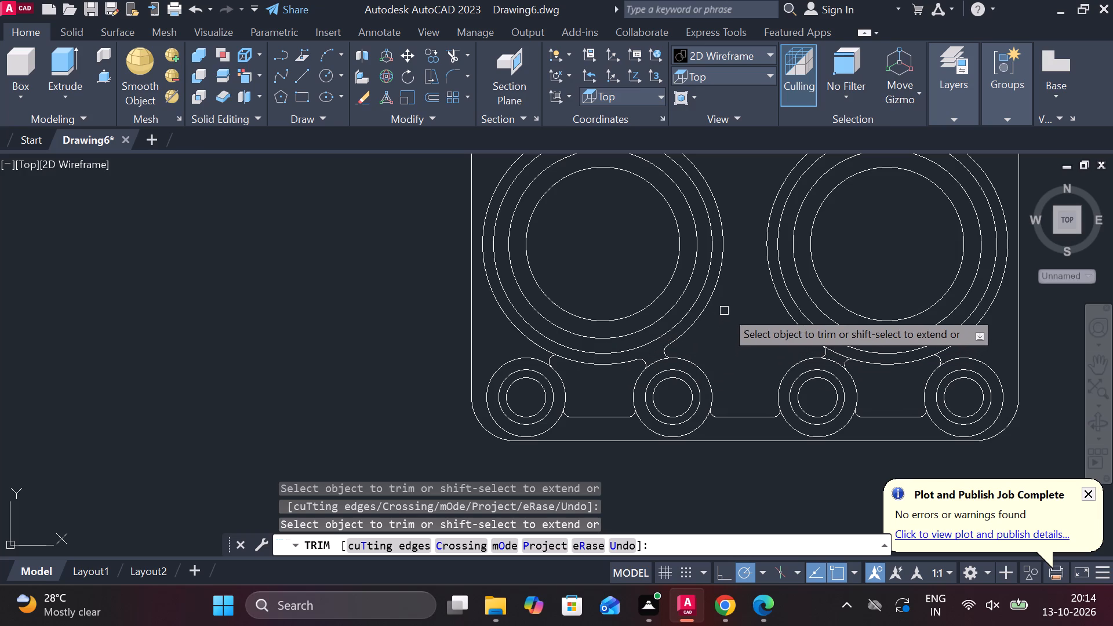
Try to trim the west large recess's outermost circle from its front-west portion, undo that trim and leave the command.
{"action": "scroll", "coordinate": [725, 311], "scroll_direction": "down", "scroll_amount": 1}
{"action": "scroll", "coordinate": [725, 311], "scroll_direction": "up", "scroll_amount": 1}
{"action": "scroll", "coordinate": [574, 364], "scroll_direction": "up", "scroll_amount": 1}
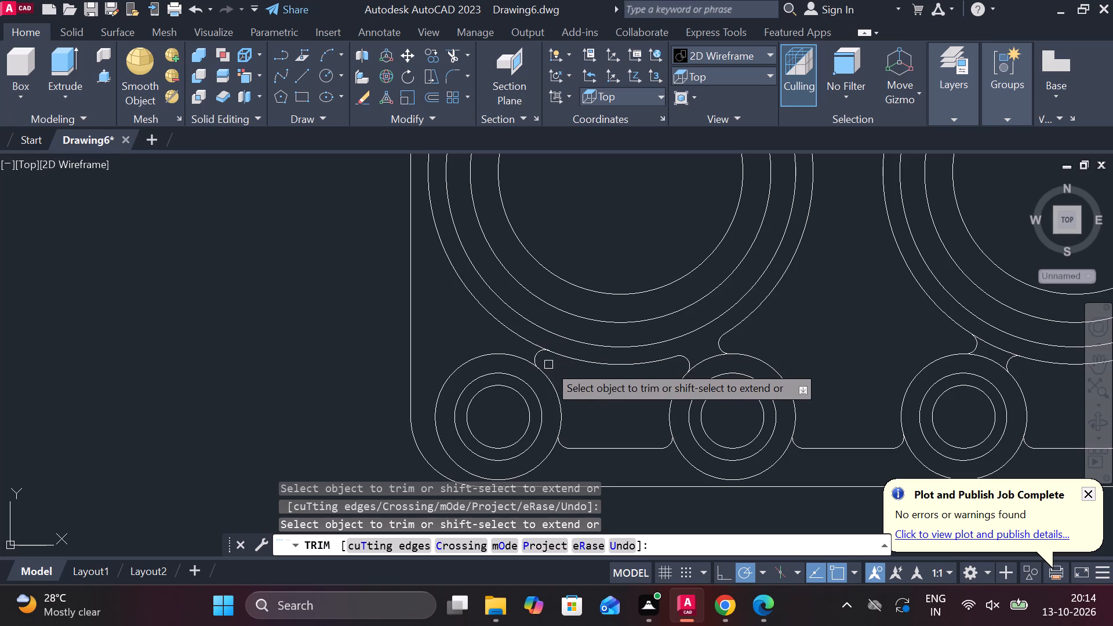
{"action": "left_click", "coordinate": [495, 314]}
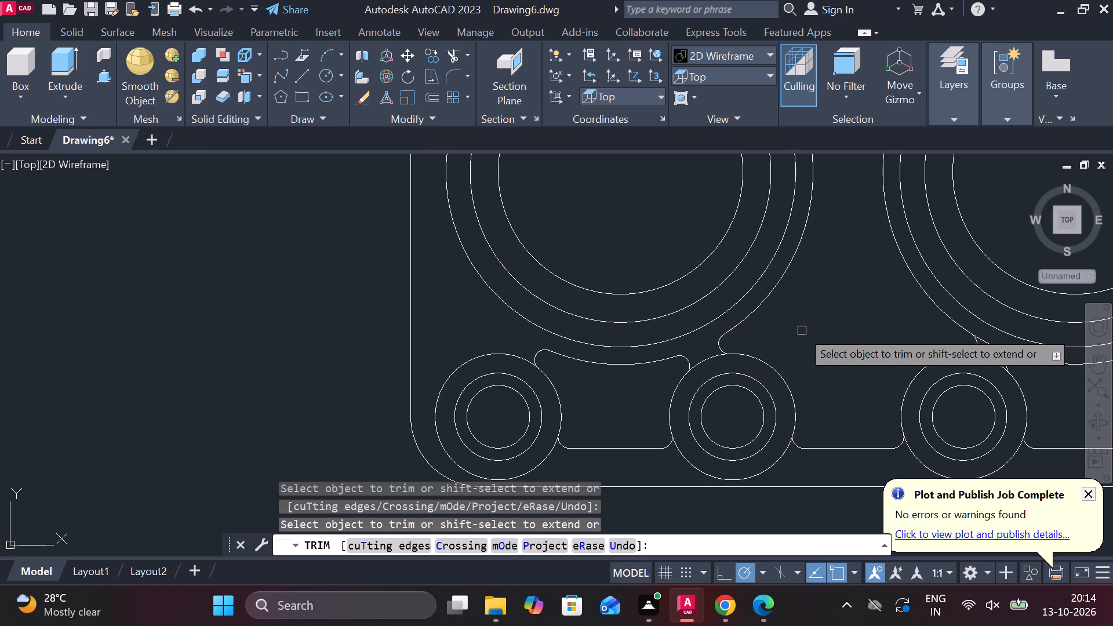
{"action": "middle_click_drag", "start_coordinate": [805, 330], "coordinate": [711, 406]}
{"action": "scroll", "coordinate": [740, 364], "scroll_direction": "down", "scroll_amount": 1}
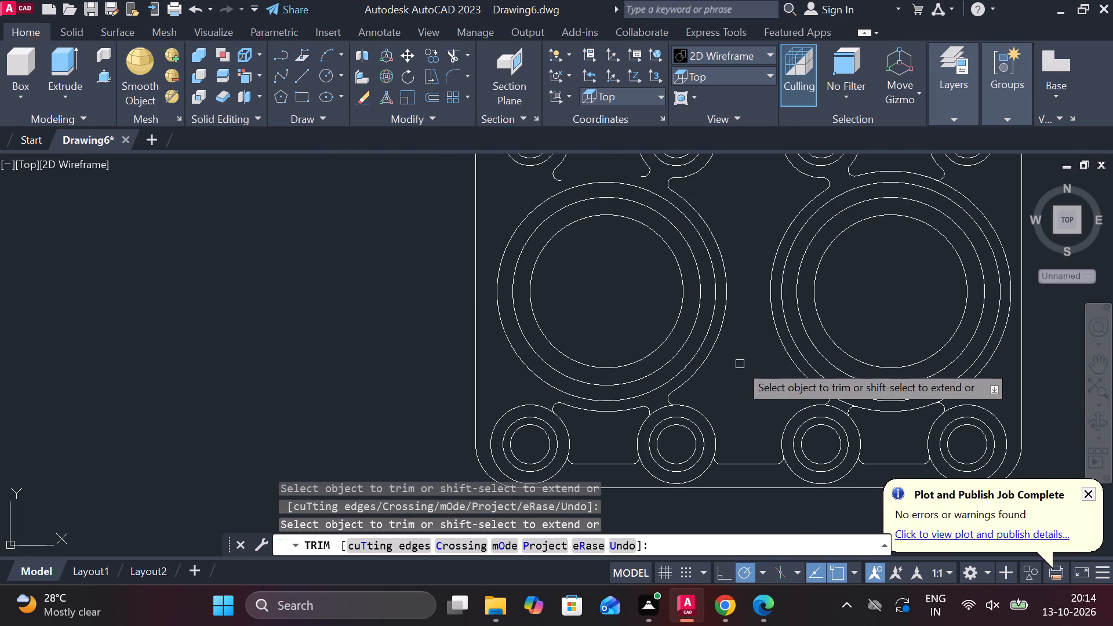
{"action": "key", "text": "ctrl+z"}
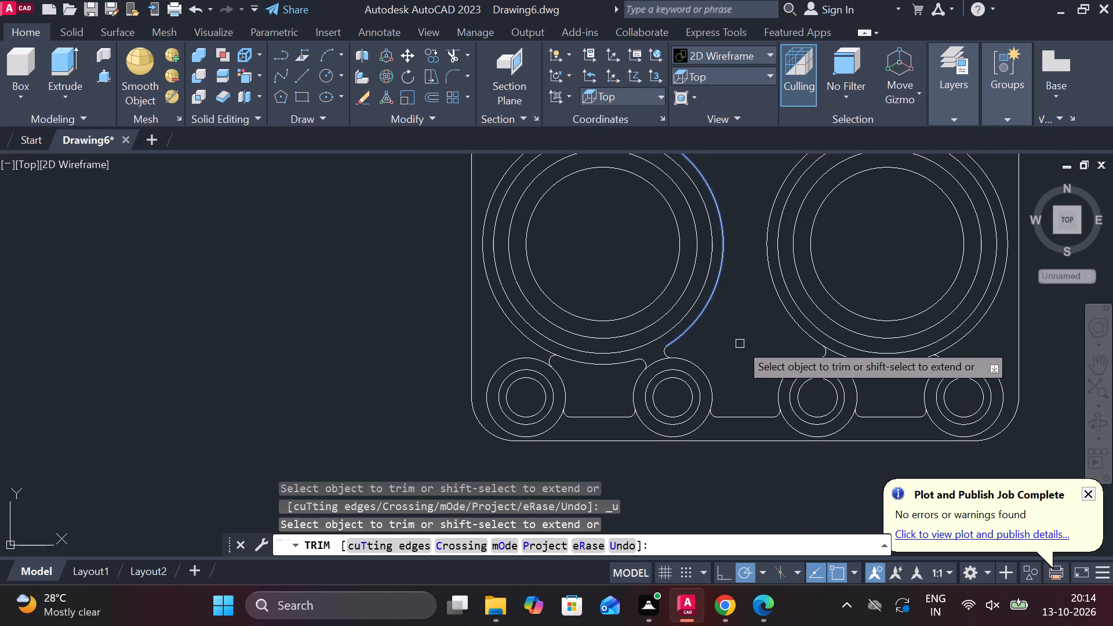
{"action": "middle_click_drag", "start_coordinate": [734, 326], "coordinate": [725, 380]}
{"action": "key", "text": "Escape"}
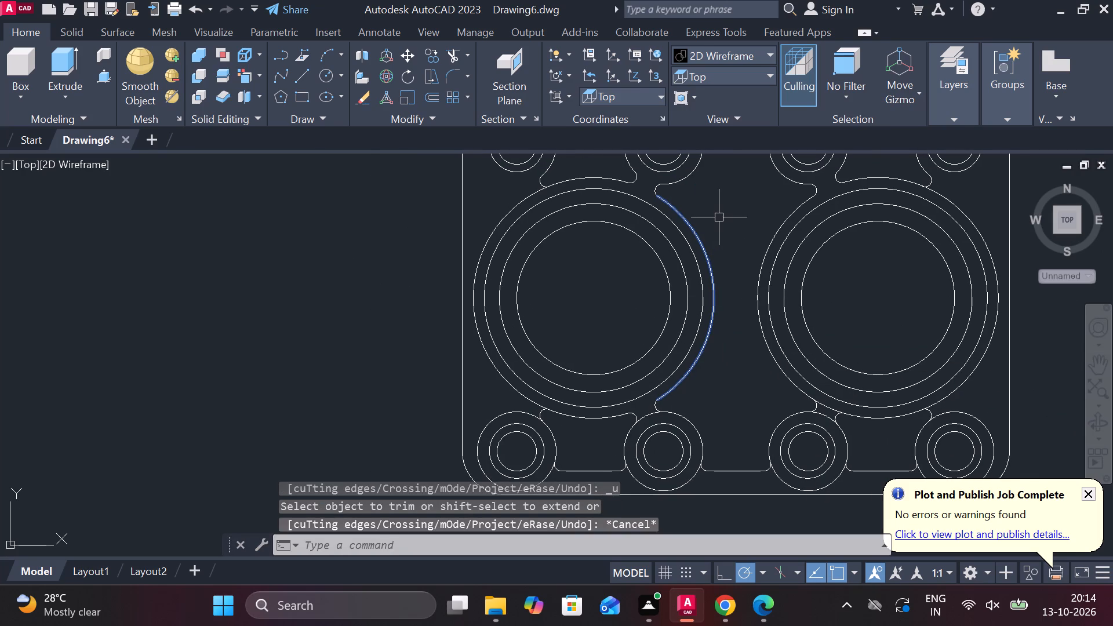
Trim the west portion of the west large recess's outermost circle, keeping the arcs that bound the front and back pockets.
{"action": "type", "text": "tr"}
{"action": "key", "text": "space"}
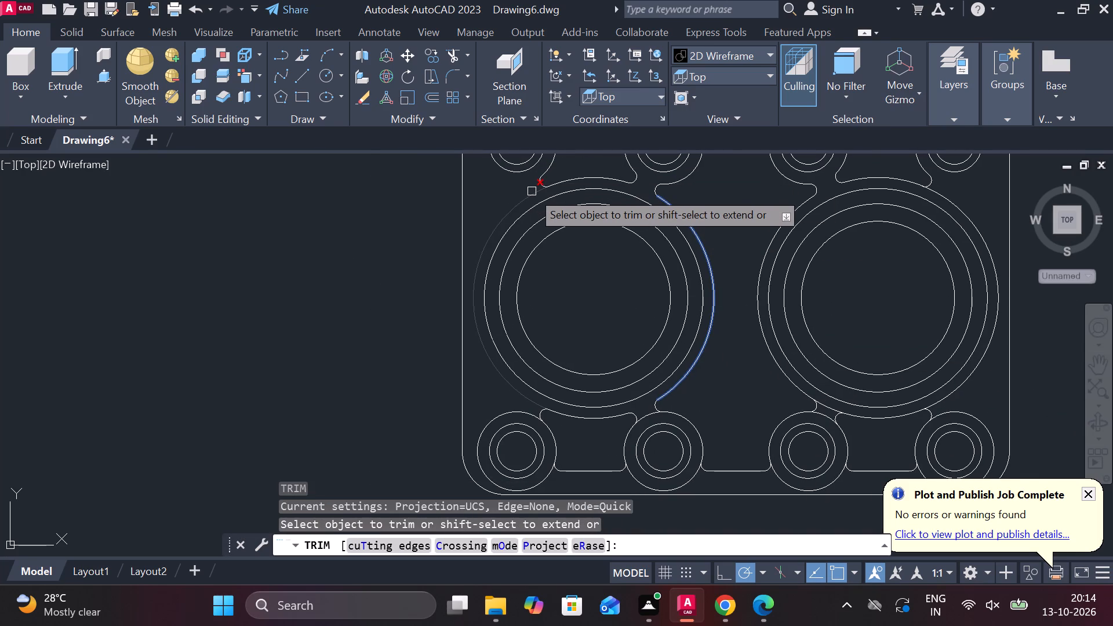
{"action": "left_click", "coordinate": [532, 191]}
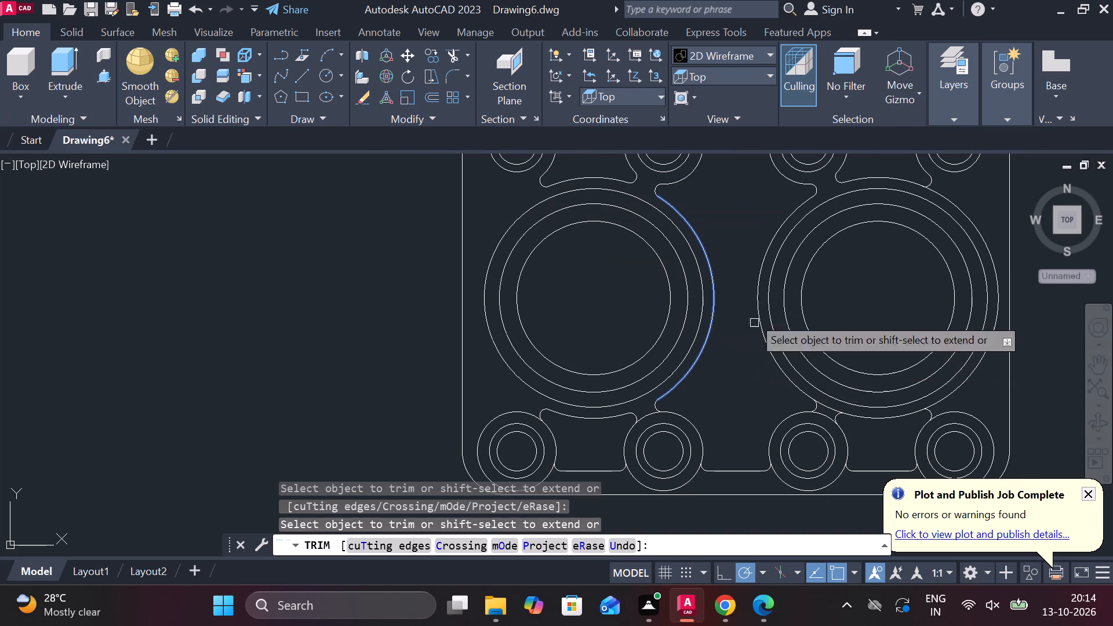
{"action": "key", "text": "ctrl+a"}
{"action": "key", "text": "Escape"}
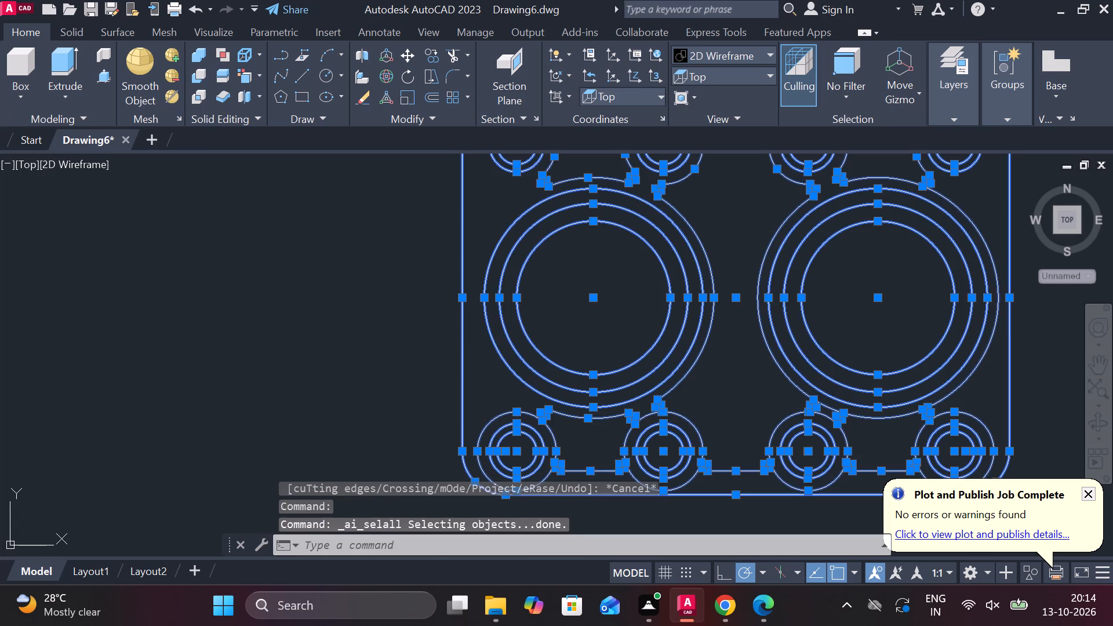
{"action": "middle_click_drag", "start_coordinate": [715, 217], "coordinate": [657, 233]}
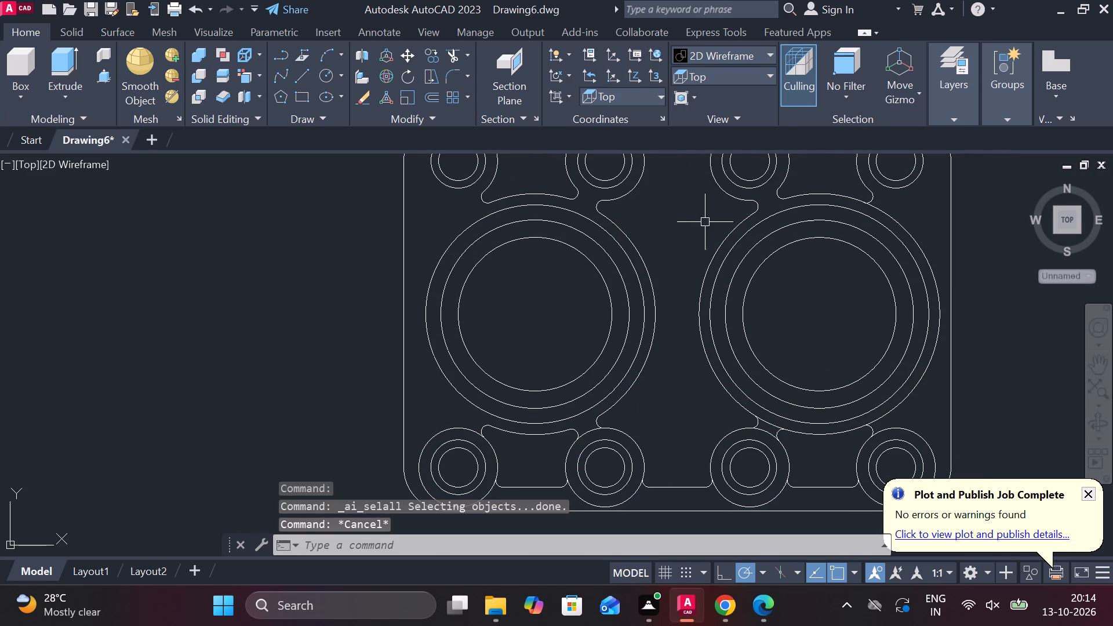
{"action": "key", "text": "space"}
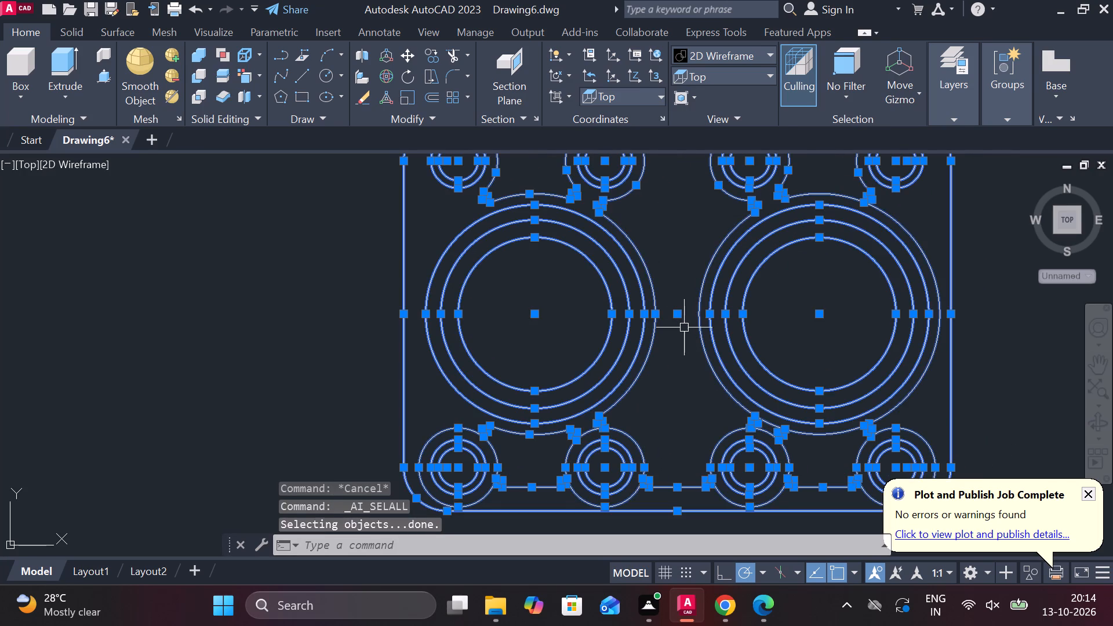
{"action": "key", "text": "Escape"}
Trim the east large recess's outermost circle between the two fillets beside the third front hole.
{"action": "type", "text": "tr"}
{"action": "key", "text": "space"}
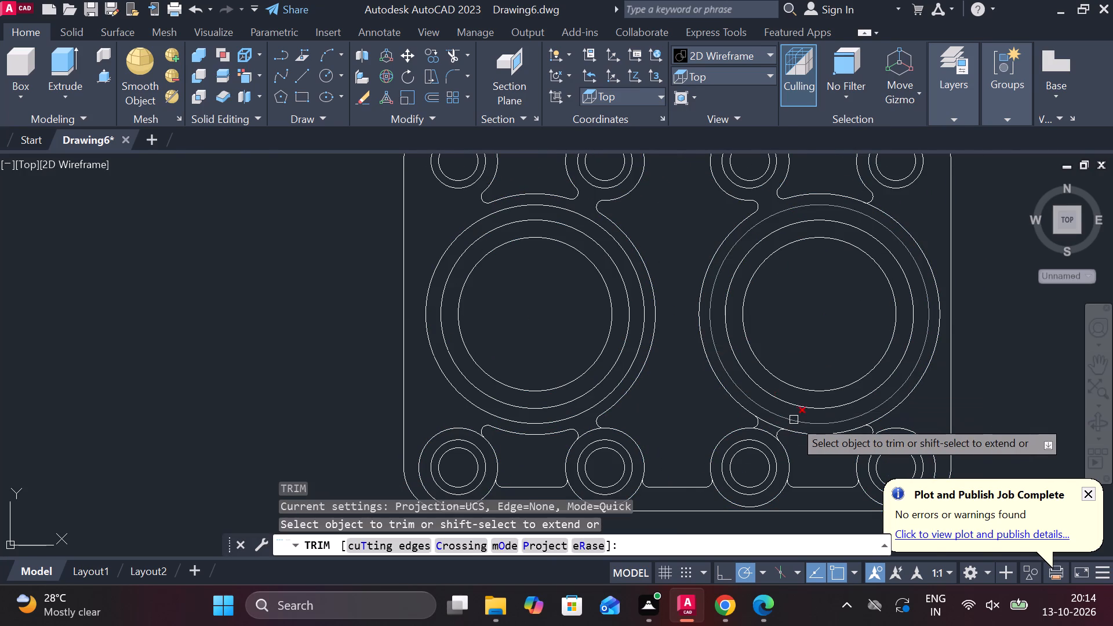
{"action": "scroll", "coordinate": [785, 420], "scroll_direction": "up", "scroll_amount": 1}
{"action": "double_click", "coordinate": [767, 427]}
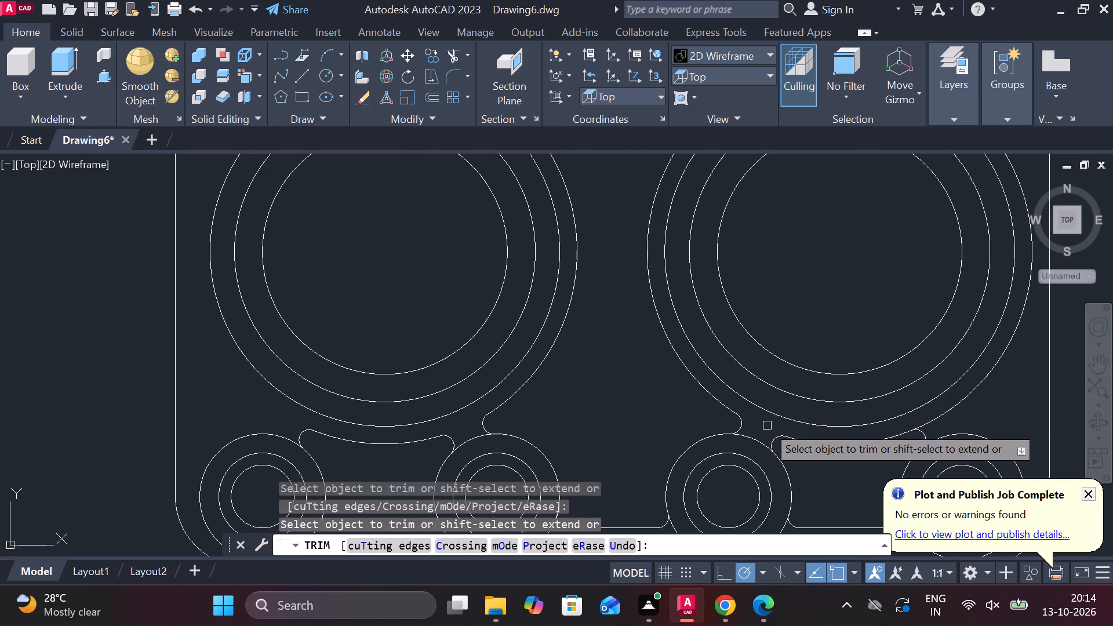
Trim the third front hole's outer circle between its recess fillets and along its front portion, keeping the arcs that bound the pockets.
{"action": "scroll", "coordinate": [665, 407], "scroll_direction": "down", "scroll_amount": 1}
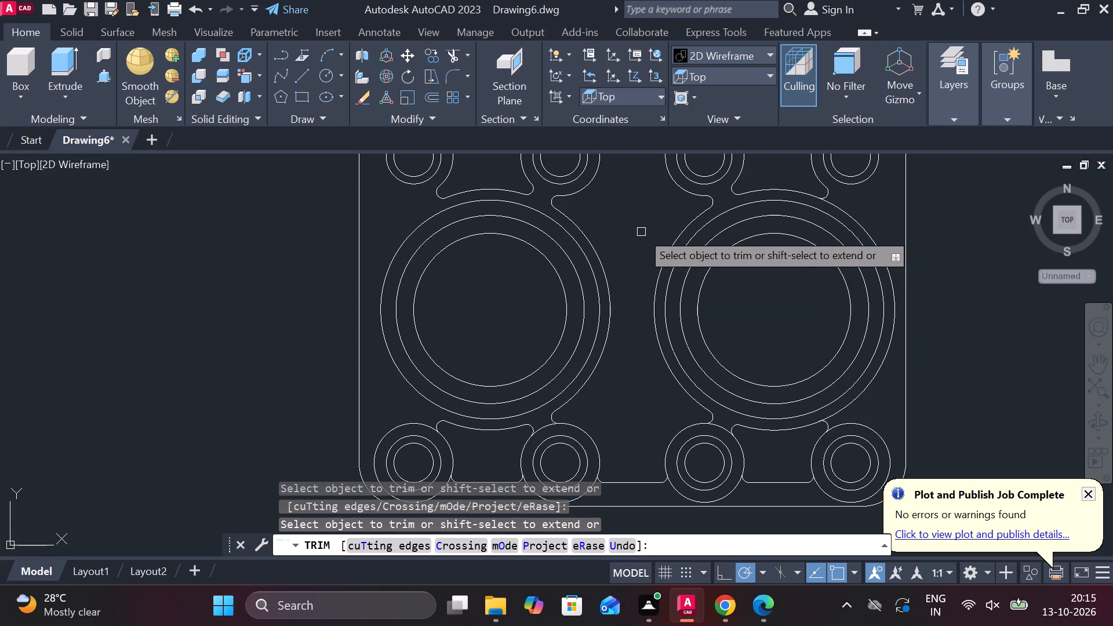
{"action": "scroll", "coordinate": [641, 232], "scroll_direction": "down", "scroll_amount": 1}
{"action": "middle_click_drag", "start_coordinate": [631, 220], "coordinate": [613, 219]}
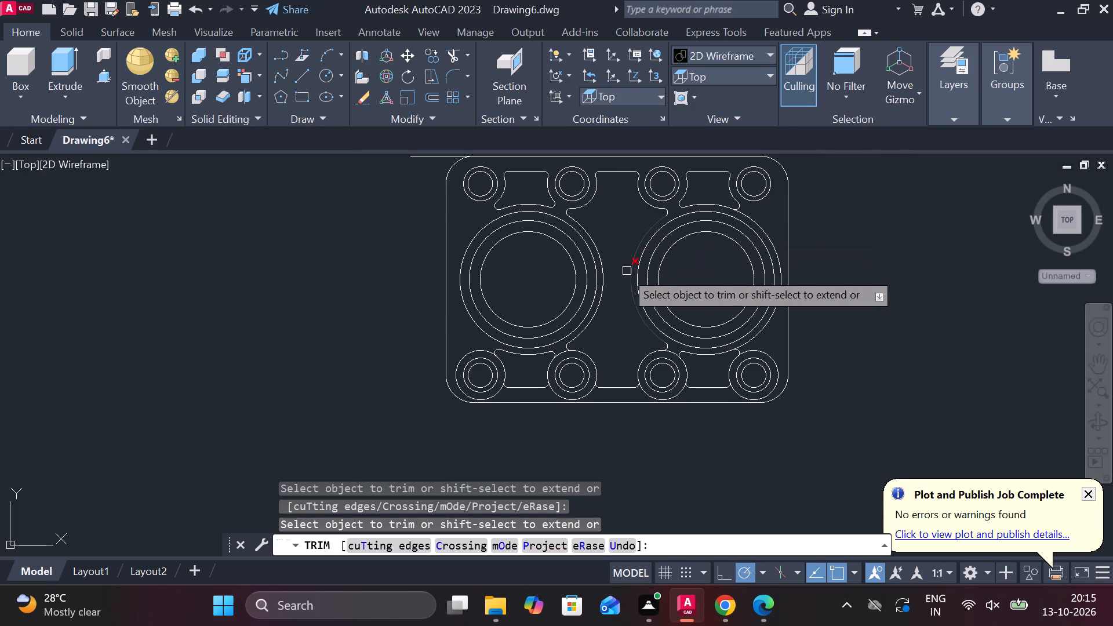
{"action": "scroll", "coordinate": [669, 372], "scroll_direction": "up", "scroll_amount": 1}
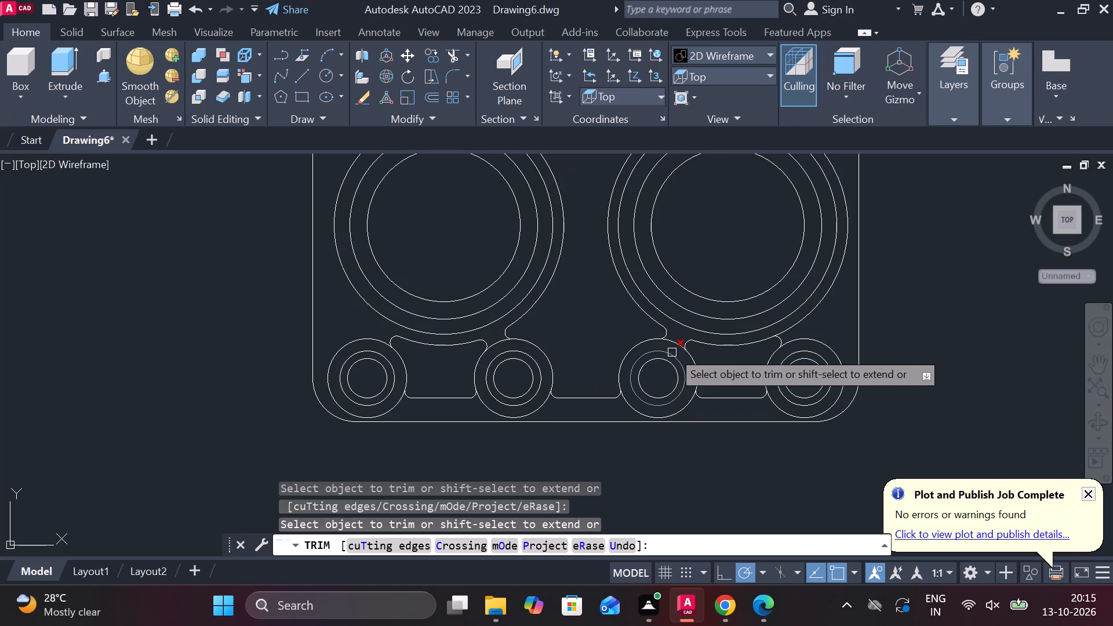
{"action": "left_click", "coordinate": [672, 344]}
{"action": "left_click", "coordinate": [635, 406]}
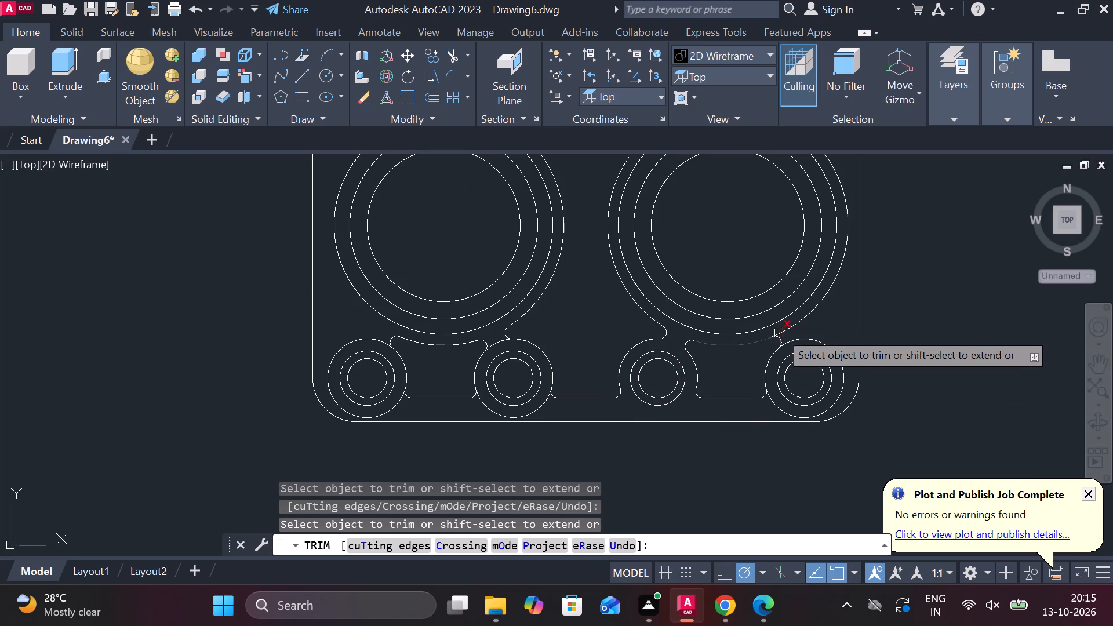
Trim the east portion of the east large recess's outermost circle and the fourth front hole's outer circle, keeping the pocket arcs.
{"action": "scroll", "coordinate": [787, 326], "scroll_direction": "down", "scroll_amount": 1}
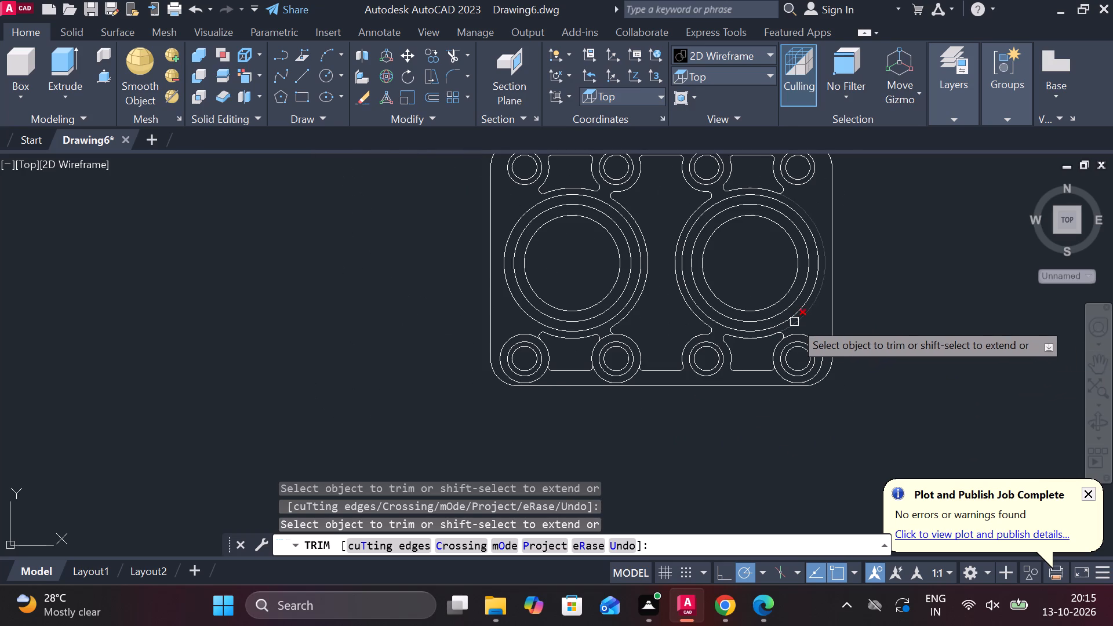
{"action": "left_click", "coordinate": [795, 321]}
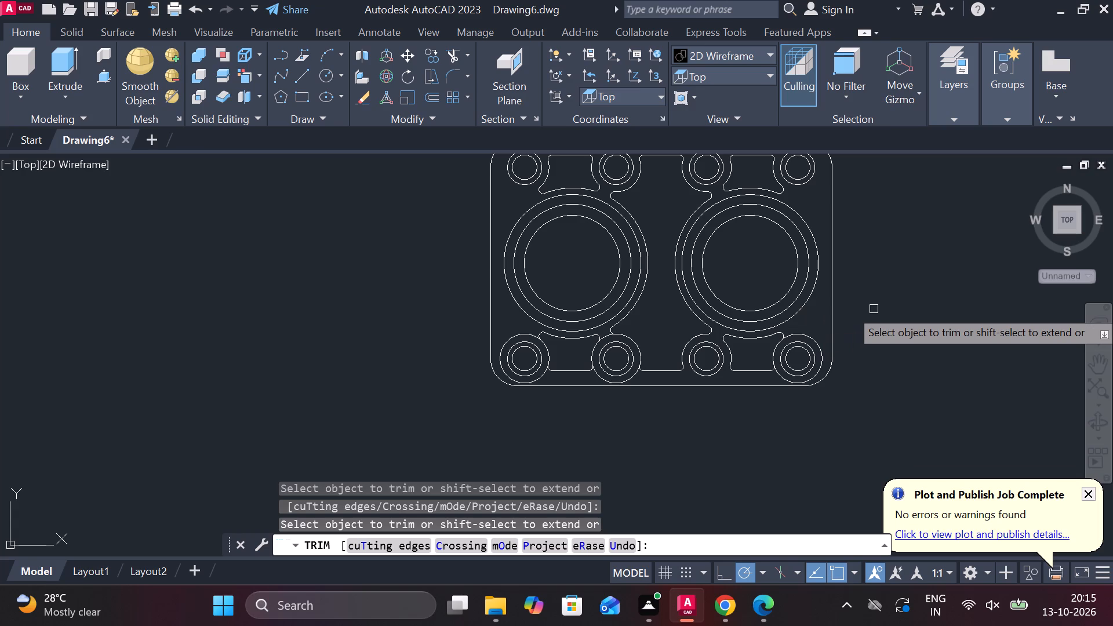
{"action": "scroll", "coordinate": [779, 373], "scroll_direction": "up", "scroll_amount": 2}
{"action": "left_click", "coordinate": [778, 384]}
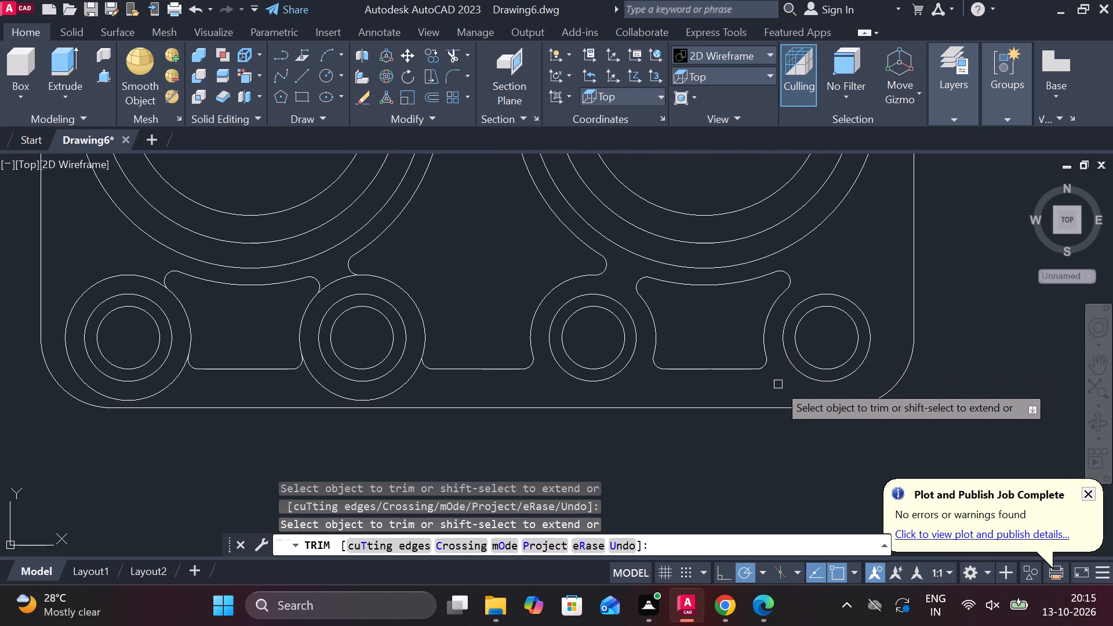
Trim the outer circles of the second and first front holes, removing the portions that do not bound the pockets.
{"action": "scroll", "coordinate": [893, 349], "scroll_direction": "down", "scroll_amount": 2}
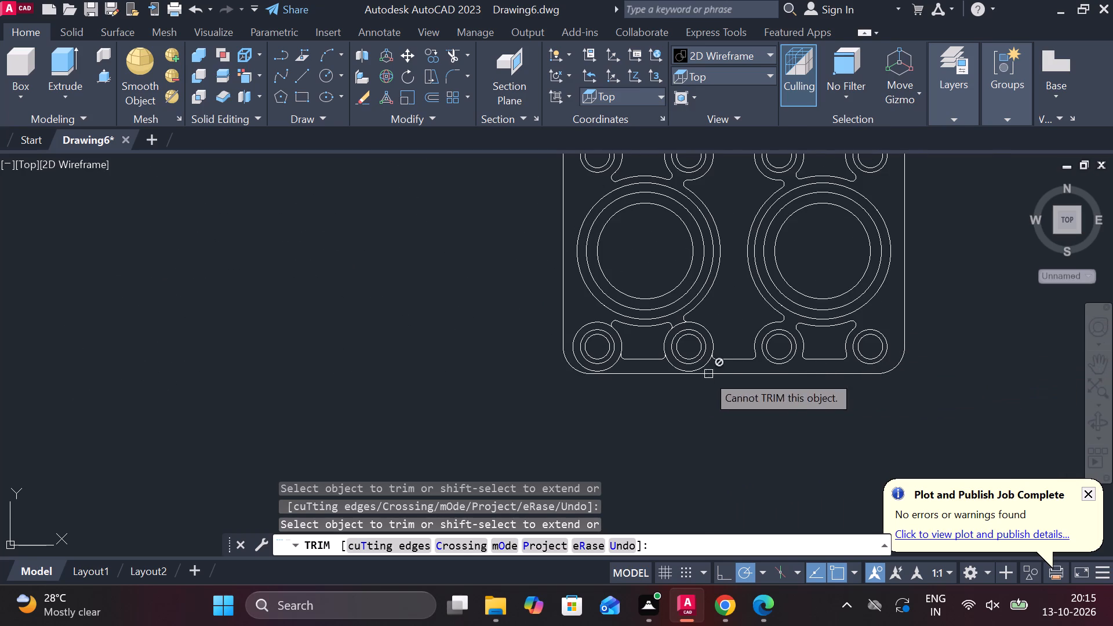
{"action": "scroll", "coordinate": [683, 333], "scroll_direction": "up", "scroll_amount": 2}
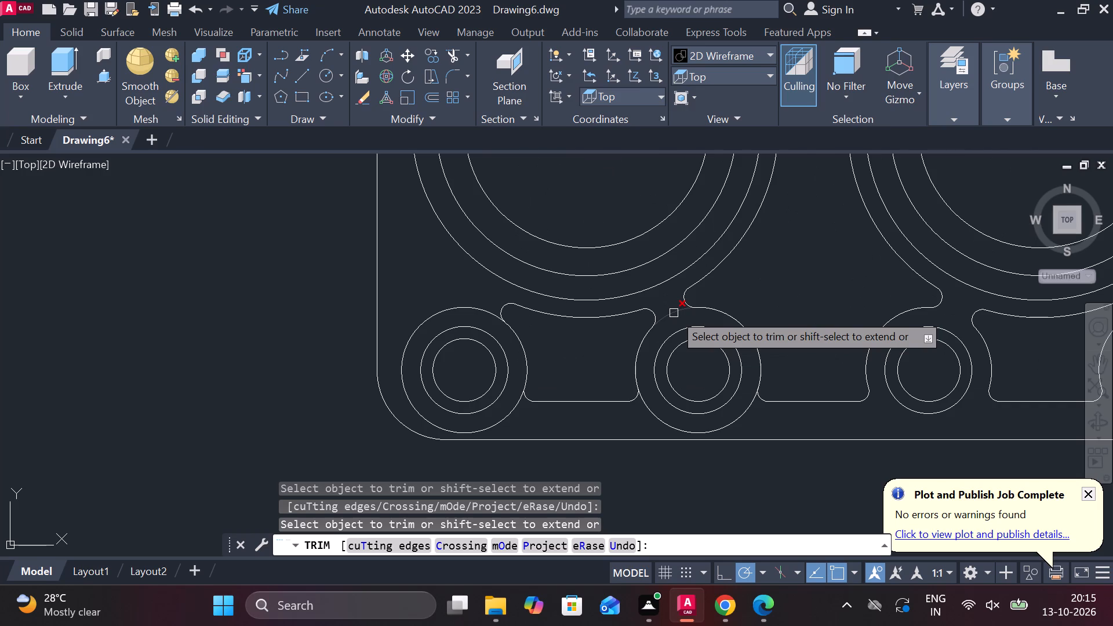
{"action": "left_click", "coordinate": [674, 313]}
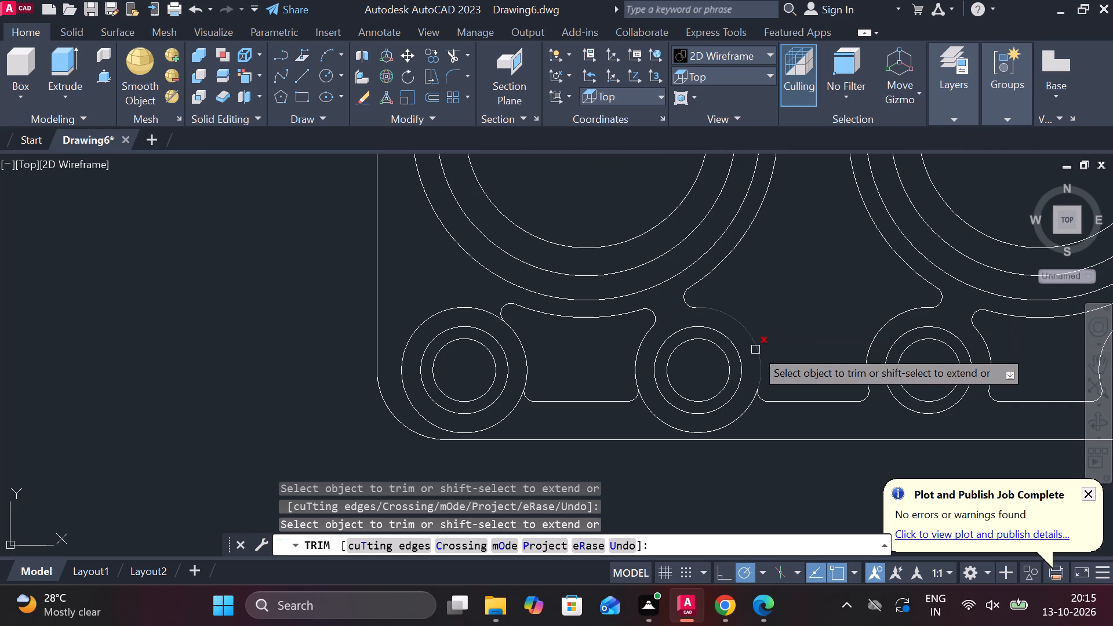
{"action": "left_click", "coordinate": [735, 424]}
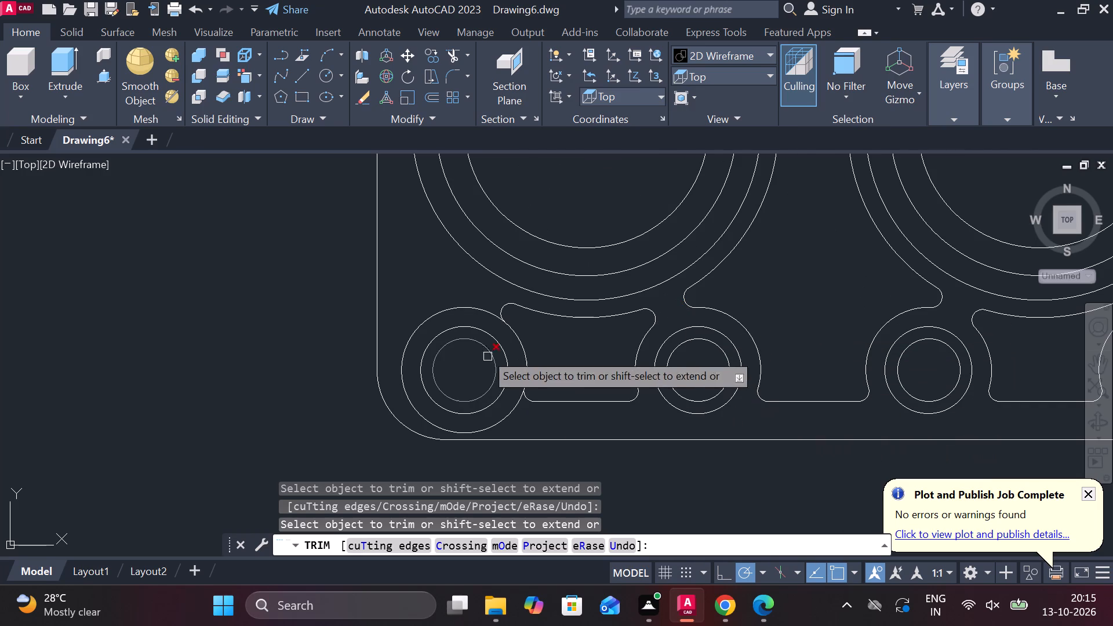
{"action": "left_click", "coordinate": [427, 322]}
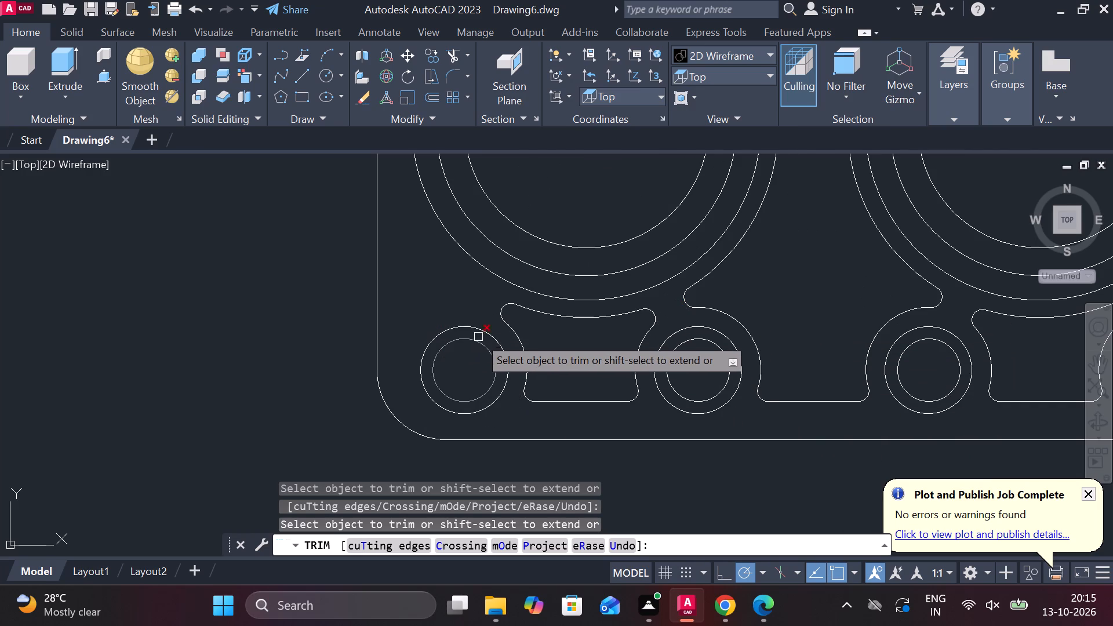
Trim the leftover circle piece around the first front hole and the stray line end at the rear west corner.
{"action": "left_click", "coordinate": [497, 340]}
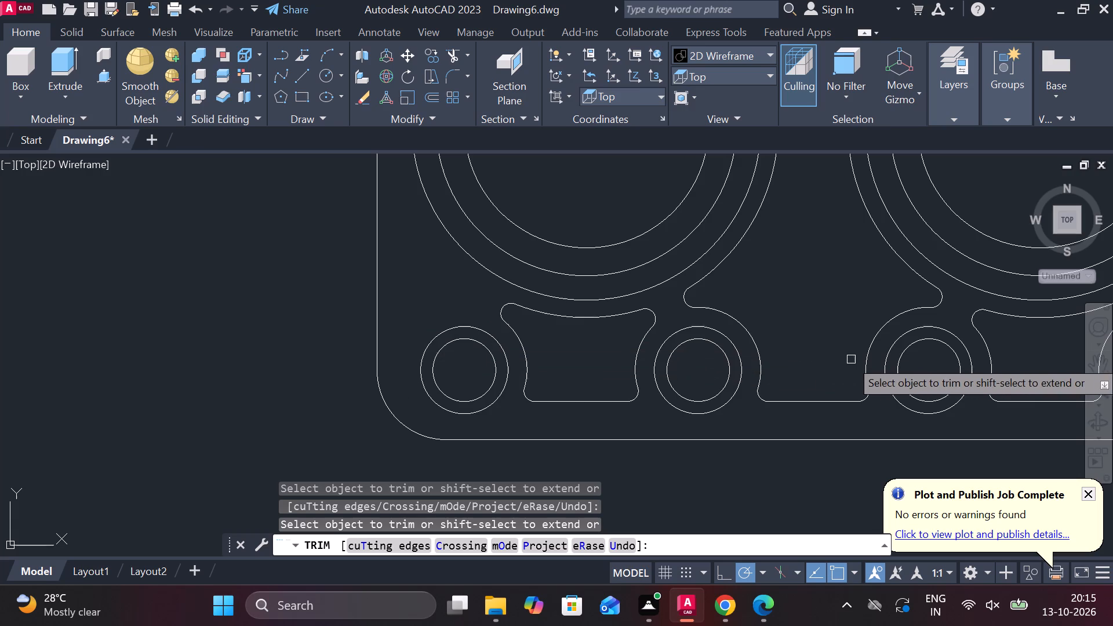
{"action": "middle_click_drag", "start_coordinate": [774, 350], "coordinate": [714, 327]}
{"action": "middle_click_drag", "start_coordinate": [839, 365], "coordinate": [768, 356]}
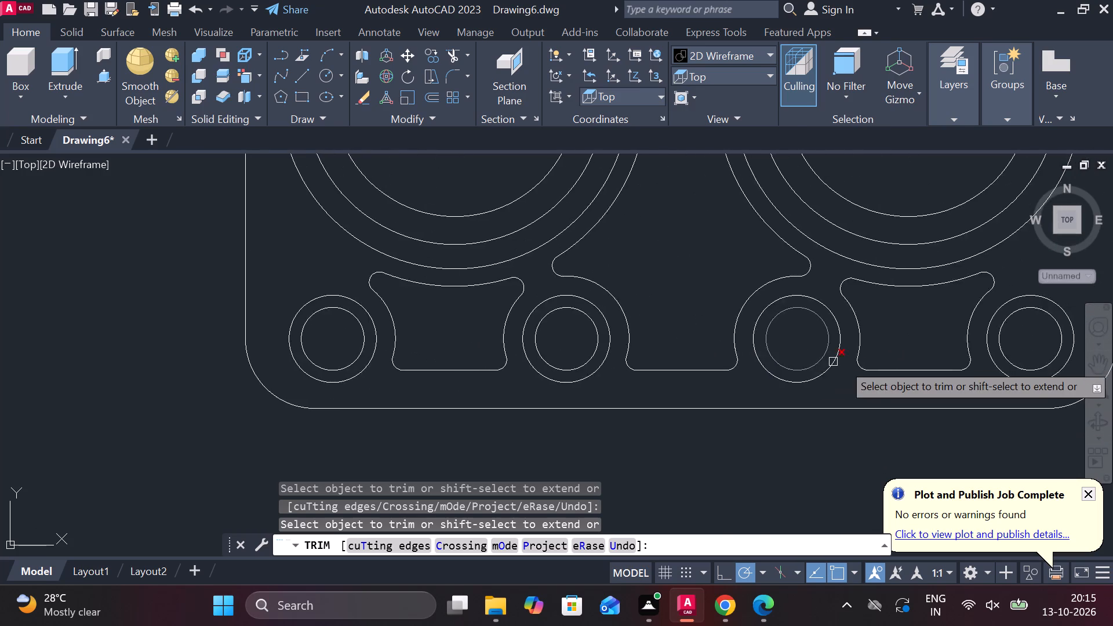
{"action": "scroll", "coordinate": [864, 364], "scroll_direction": "down", "scroll_amount": 1}
{"action": "scroll", "coordinate": [888, 220], "scroll_direction": "down", "scroll_amount": 1}
{"action": "middle_click_drag", "start_coordinate": [891, 220], "coordinate": [853, 300]}
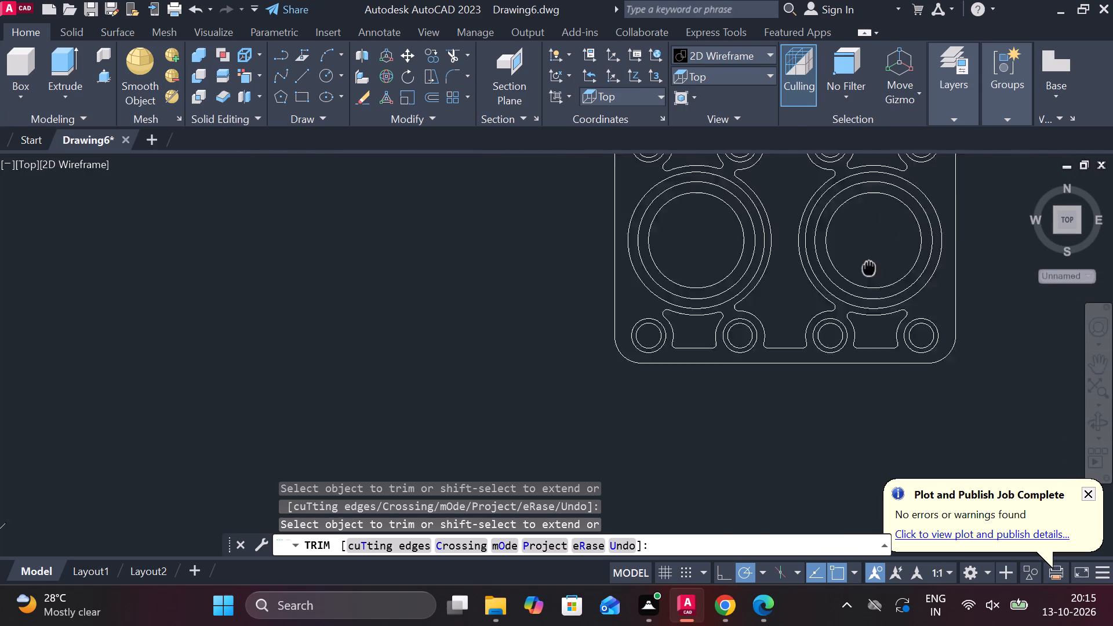
{"action": "middle_click_drag", "start_coordinate": [853, 300], "coordinate": [819, 348]}
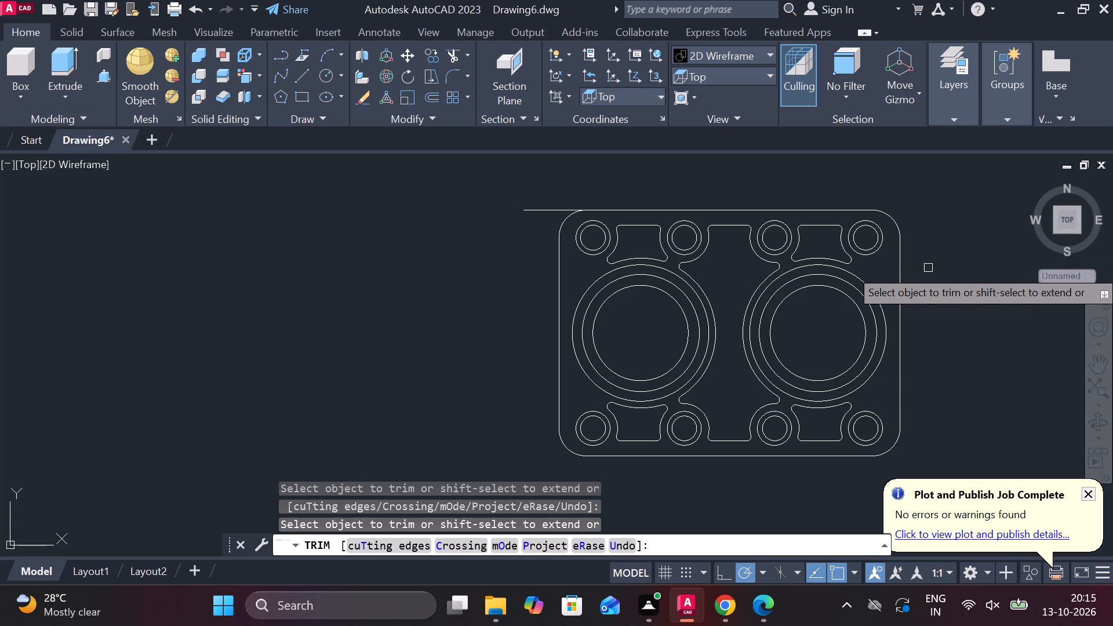
{"action": "left_click", "coordinate": [543, 211]}
{"action": "left_click", "coordinate": [613, 212]}
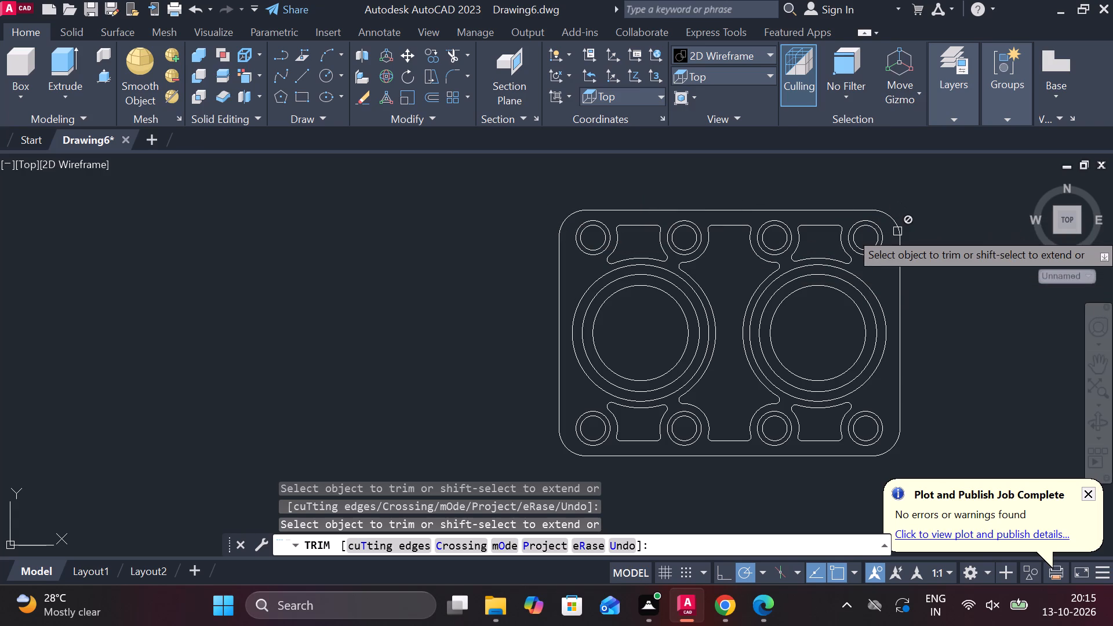
{"action": "key", "text": "Escape"}
Show the block in the SW Isometric view with the Shades of Gray visual style.
{"action": "left_click", "coordinate": [738, 75]}
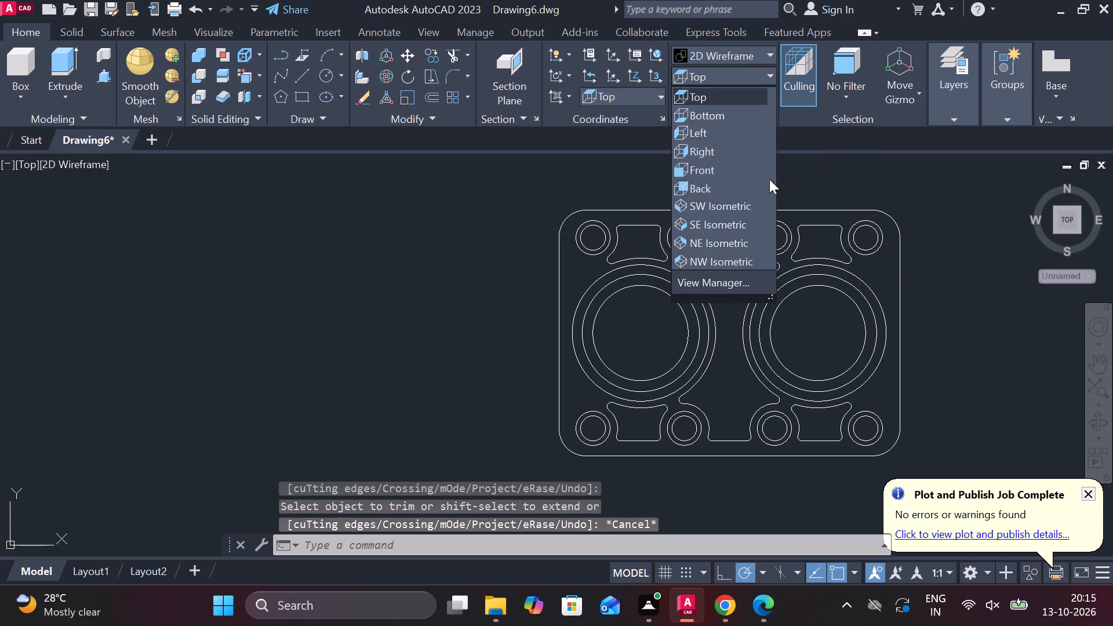
{"action": "left_click", "coordinate": [741, 201]}
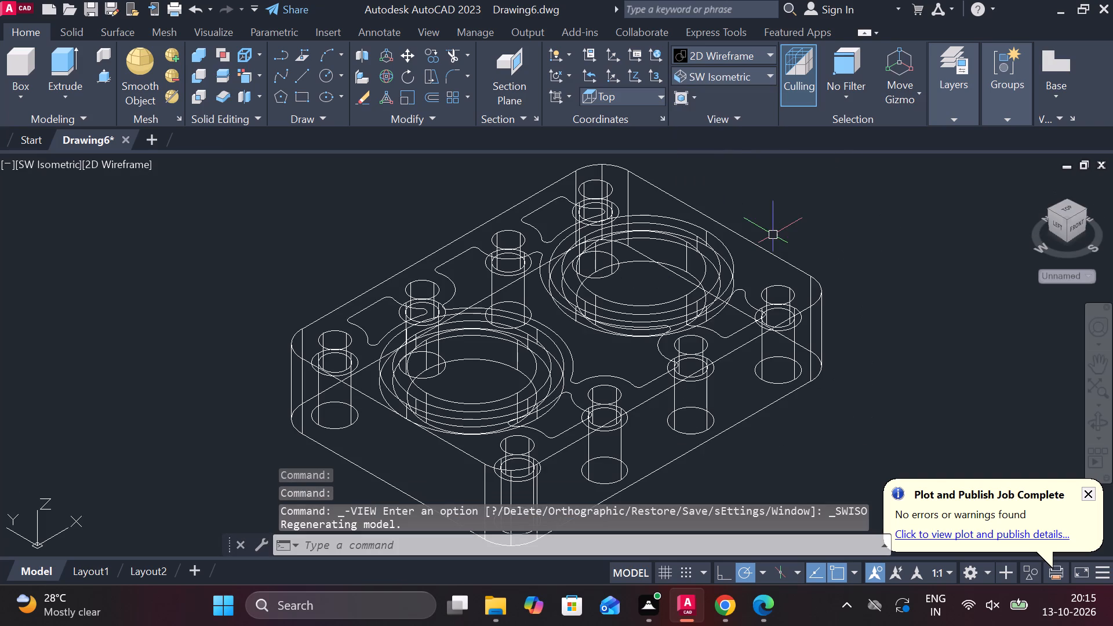
{"action": "left_click", "coordinate": [732, 55]}
{"action": "left_click", "coordinate": [852, 143]}
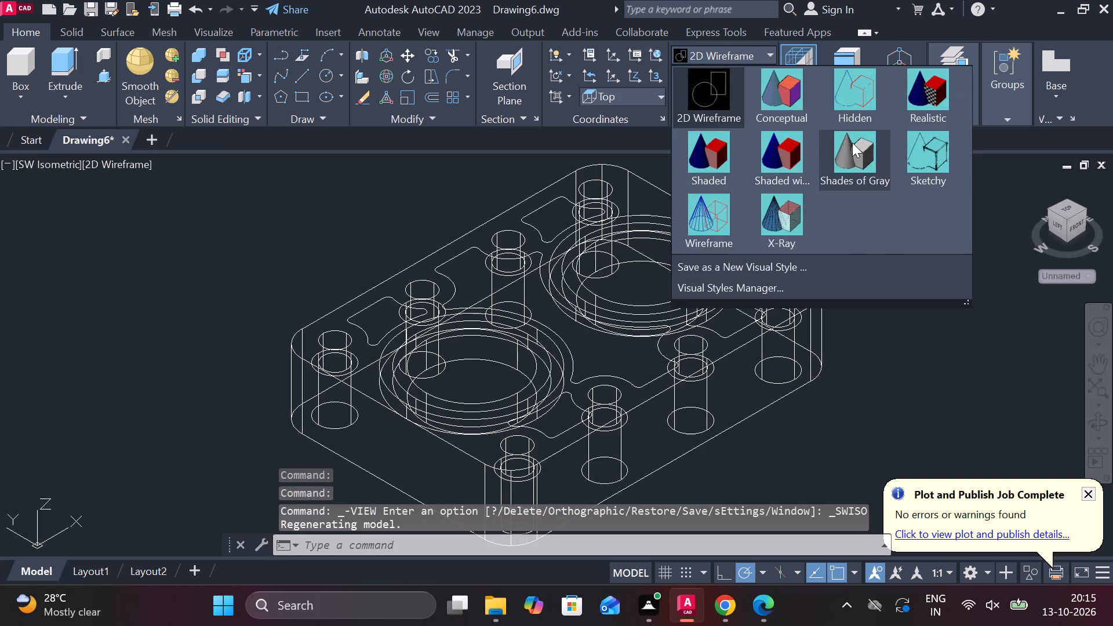
{"action": "middle_click_drag", "start_coordinate": [598, 315], "coordinate": [691, 268]}
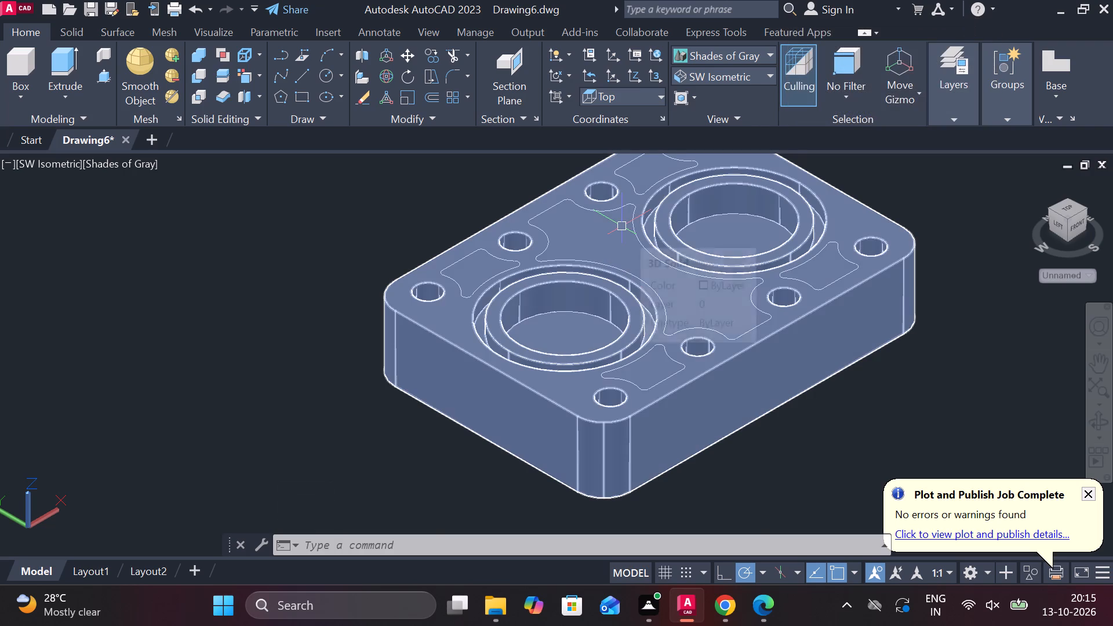
{"action": "scroll", "coordinate": [618, 228], "scroll_direction": "up", "scroll_amount": 1}
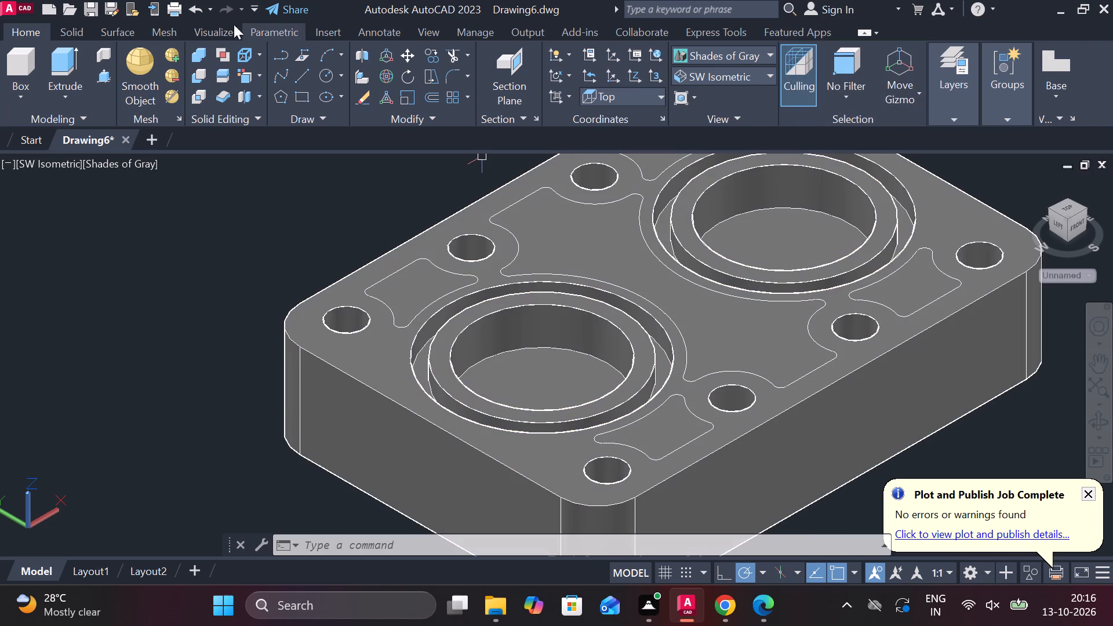
Cut the rear west pocket and the central pocket between the large recesses 10 deep with Presspull.
{"action": "left_click", "coordinate": [98, 75]}
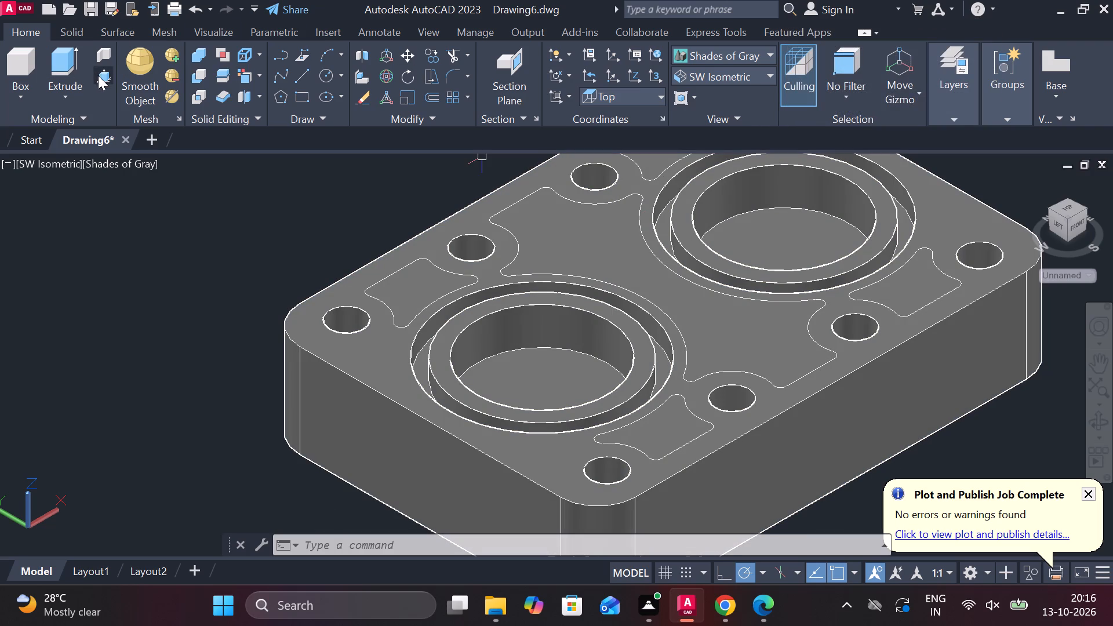
{"action": "left_click", "coordinate": [579, 238]}
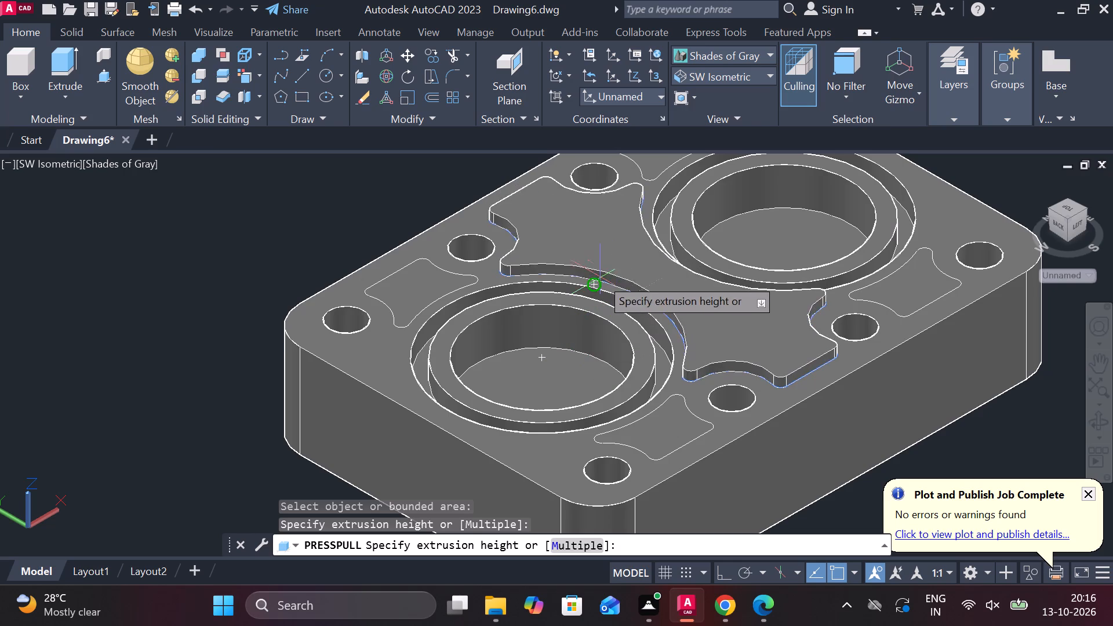
{"action": "key", "text": "Escape"}
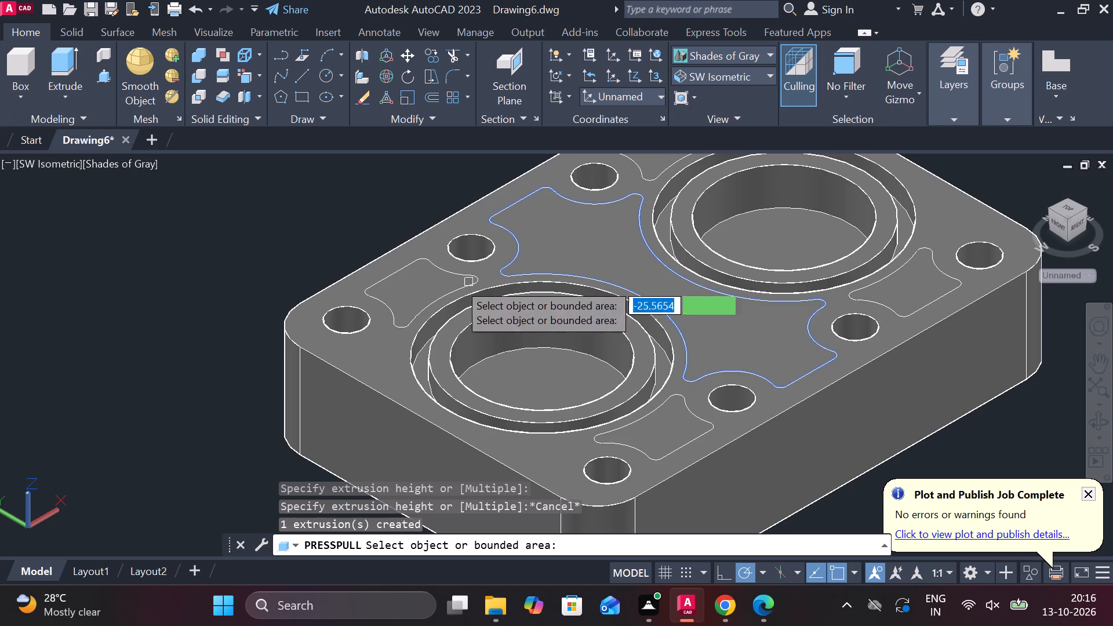
{"action": "left_click", "coordinate": [417, 283]}
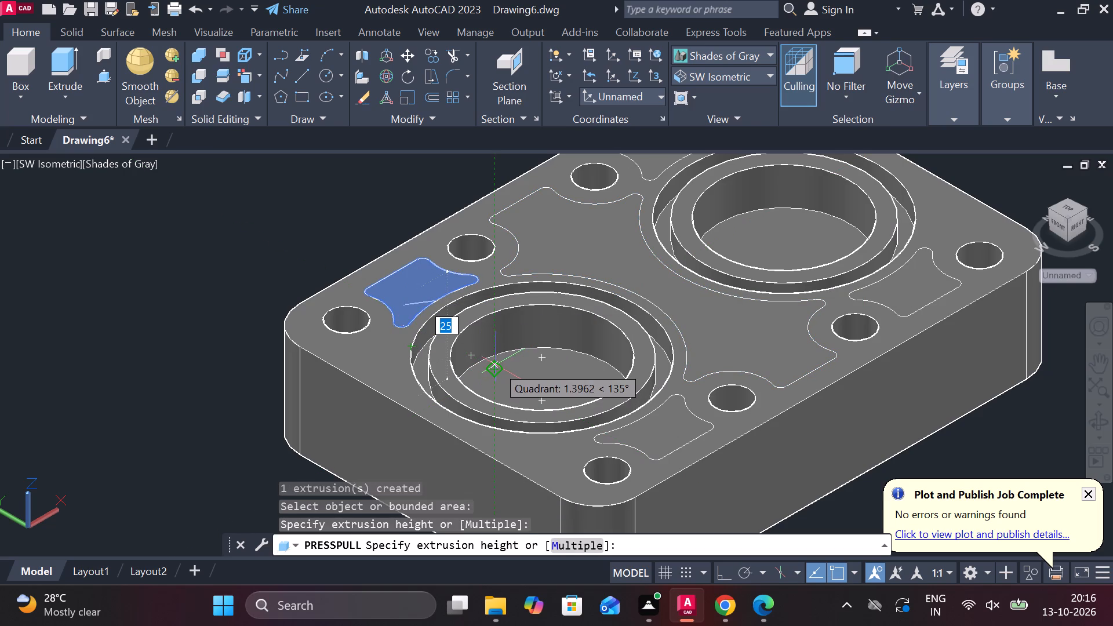
{"action": "type", "text": "10"}
{"action": "key", "text": "Return"}
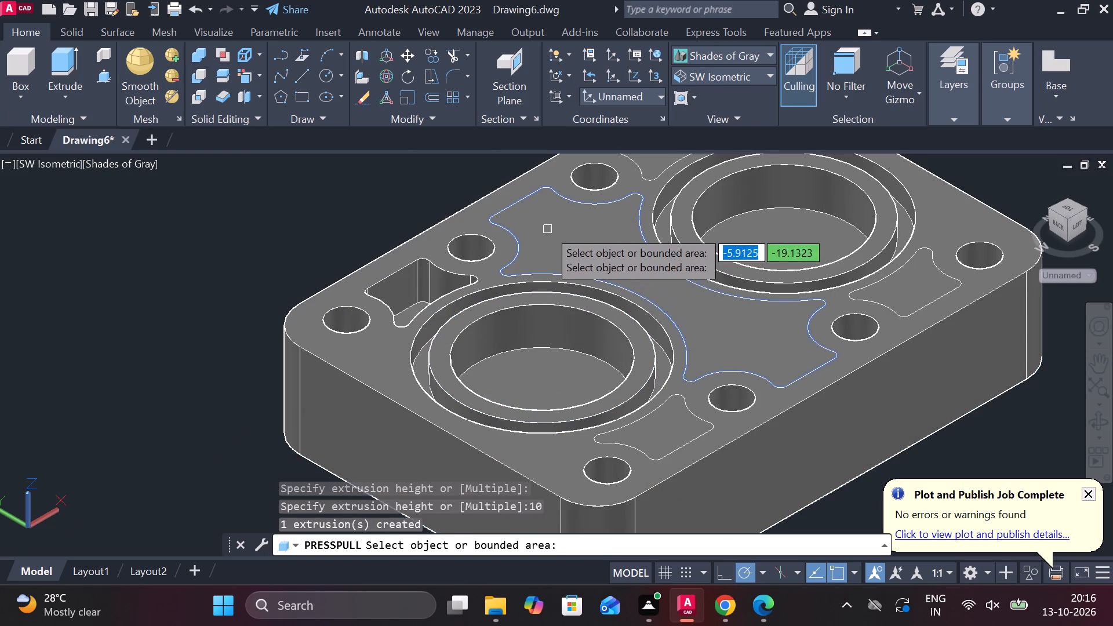
{"action": "left_click", "coordinate": [548, 230]}
{"action": "type", "text": "10"}
{"action": "key", "text": "Return"}
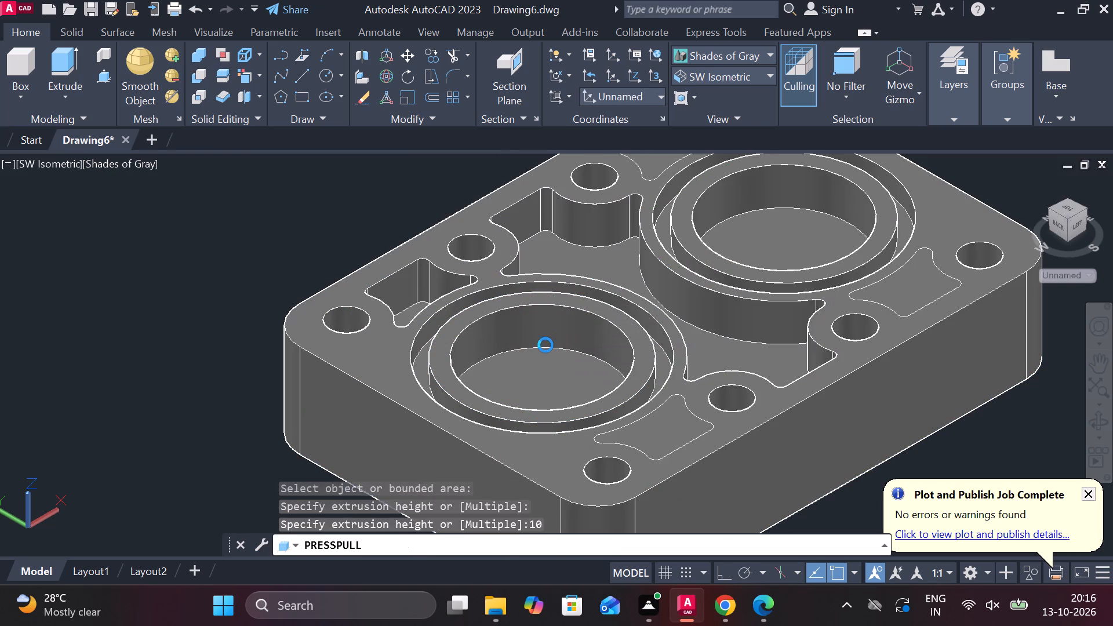
Cut the front east pocket and the front west pocket 10 deep with Presspull.
{"action": "left_click", "coordinate": [919, 284]}
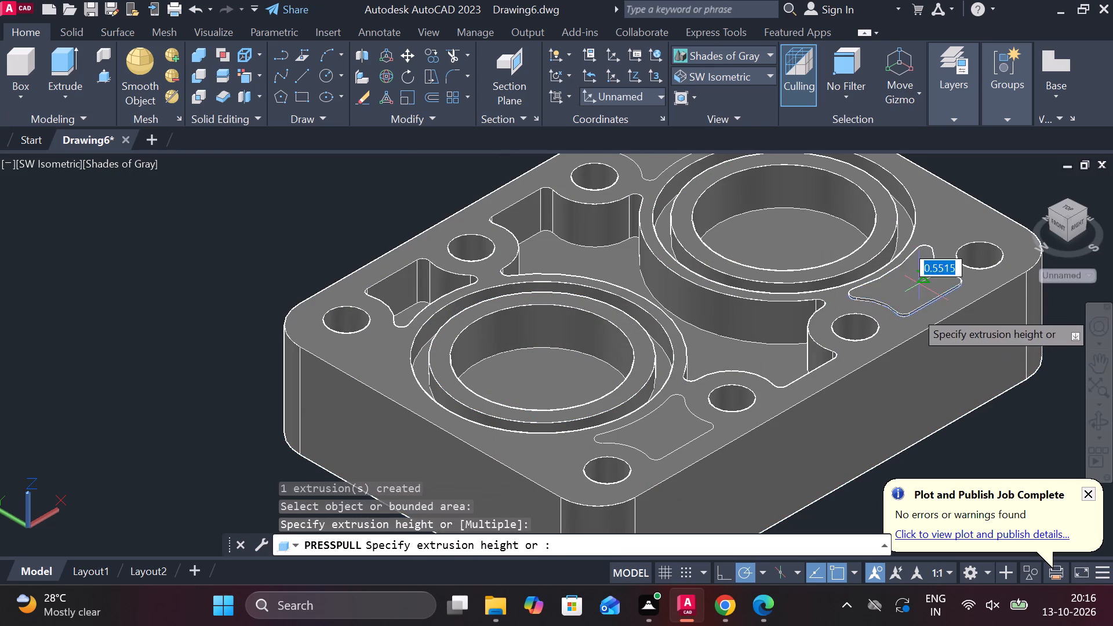
{"action": "type", "text": "10"}
{"action": "key", "text": "Return"}
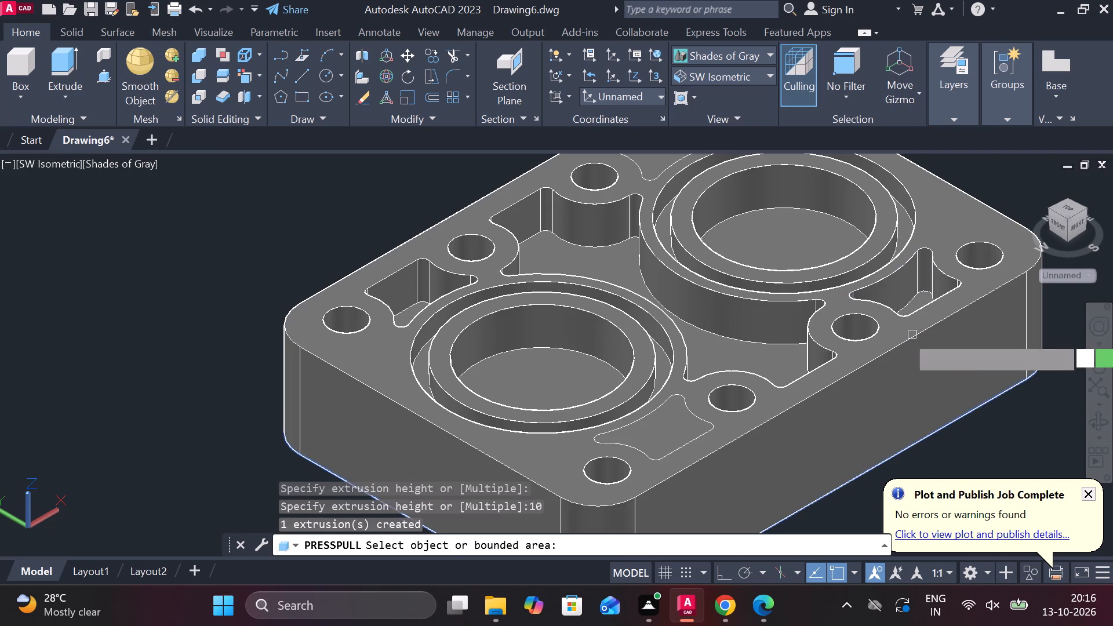
{"action": "left_click", "coordinate": [676, 434]}
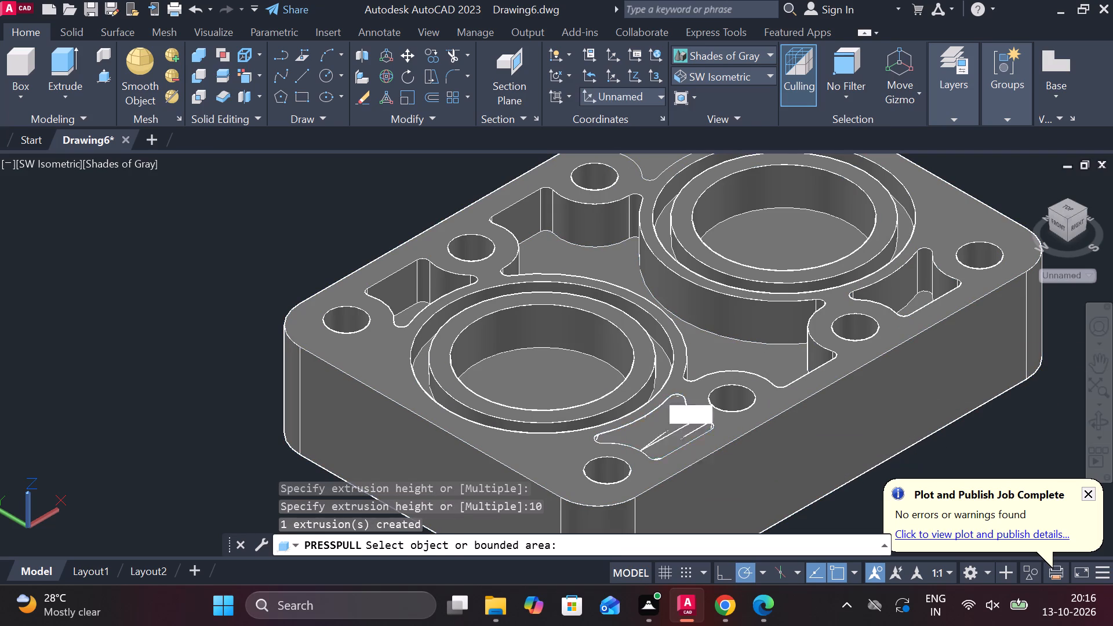
{"action": "type", "text": "10"}
{"action": "key", "text": "Return"}
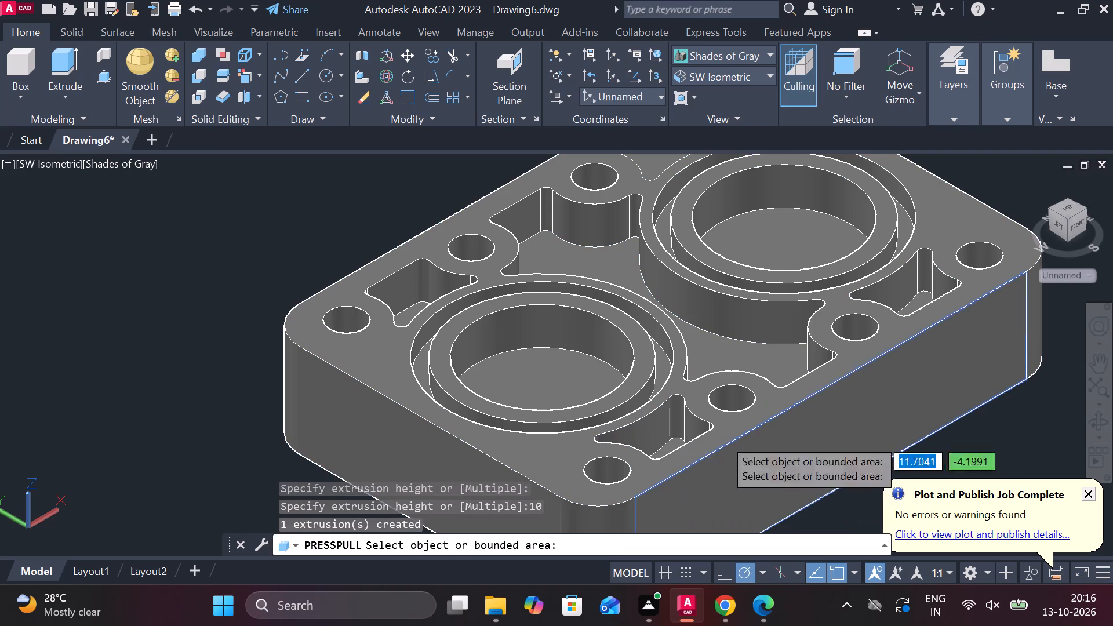
Cut the rear east pocket 10 deep with Presspull and end the command.
{"action": "scroll", "coordinate": [835, 225], "scroll_direction": "down", "scroll_amount": 1}
{"action": "middle_click_drag", "start_coordinate": [825, 221], "coordinate": [781, 254]}
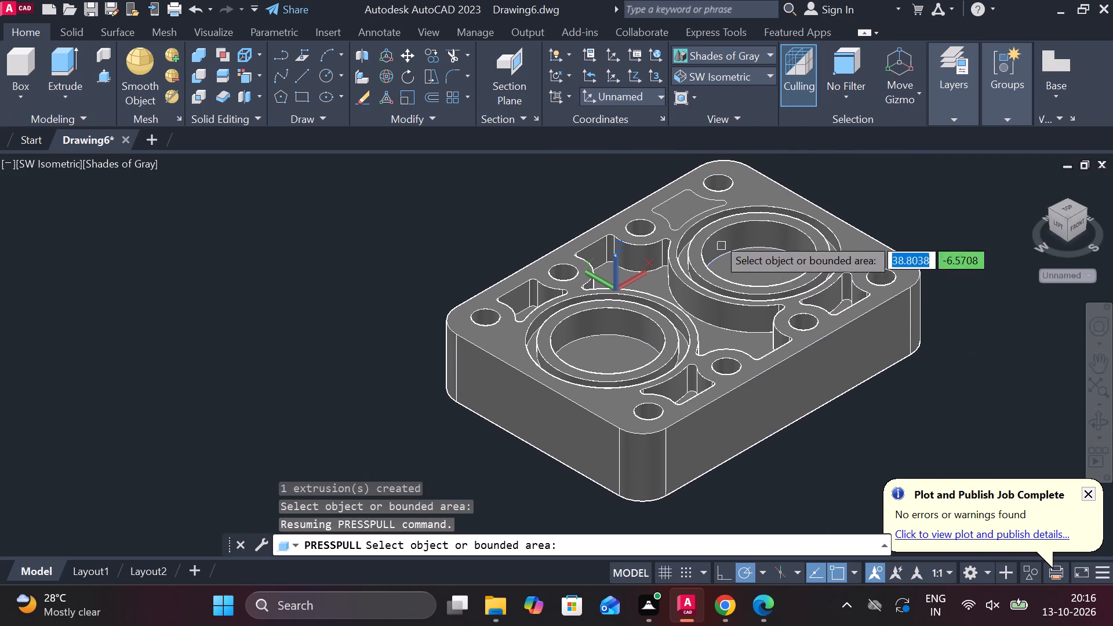
{"action": "scroll", "coordinate": [705, 224], "scroll_direction": "up", "scroll_amount": 2}
{"action": "left_click", "coordinate": [657, 199]}
{"action": "type", "text": "10"}
{"action": "key", "text": "Return"}
{"action": "scroll", "coordinate": [857, 256], "scroll_direction": "down", "scroll_amount": 1}
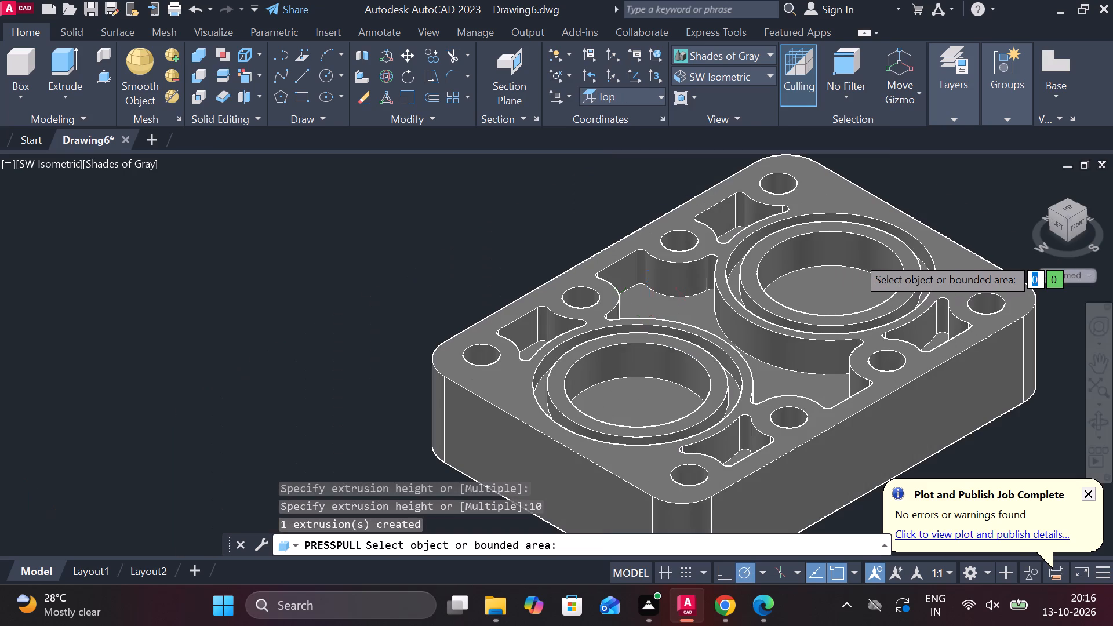
{"action": "key", "text": "Escape"}
Examine the cut pockets and grooved recesses of the shaded block from above and from the front.
{"action": "scroll", "coordinate": [855, 264], "scroll_direction": "down", "scroll_amount": 1}
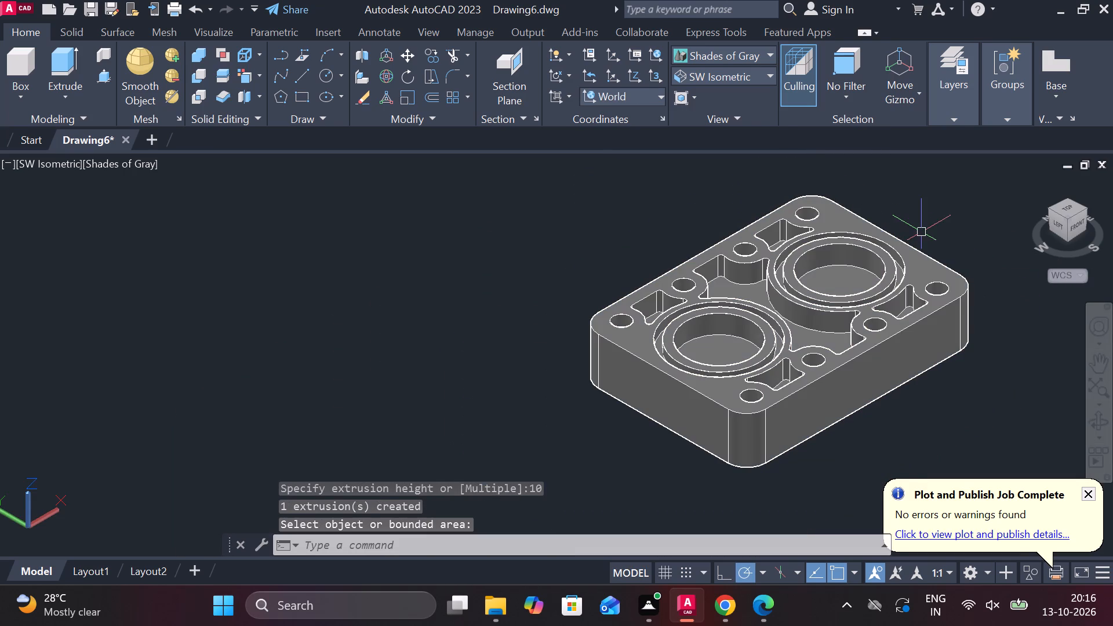
{"action": "scroll", "coordinate": [922, 232], "scroll_direction": "down", "scroll_amount": 1}
{"action": "middle_click_drag", "start_coordinate": [955, 230], "coordinate": [811, 340], "text": "shift"}
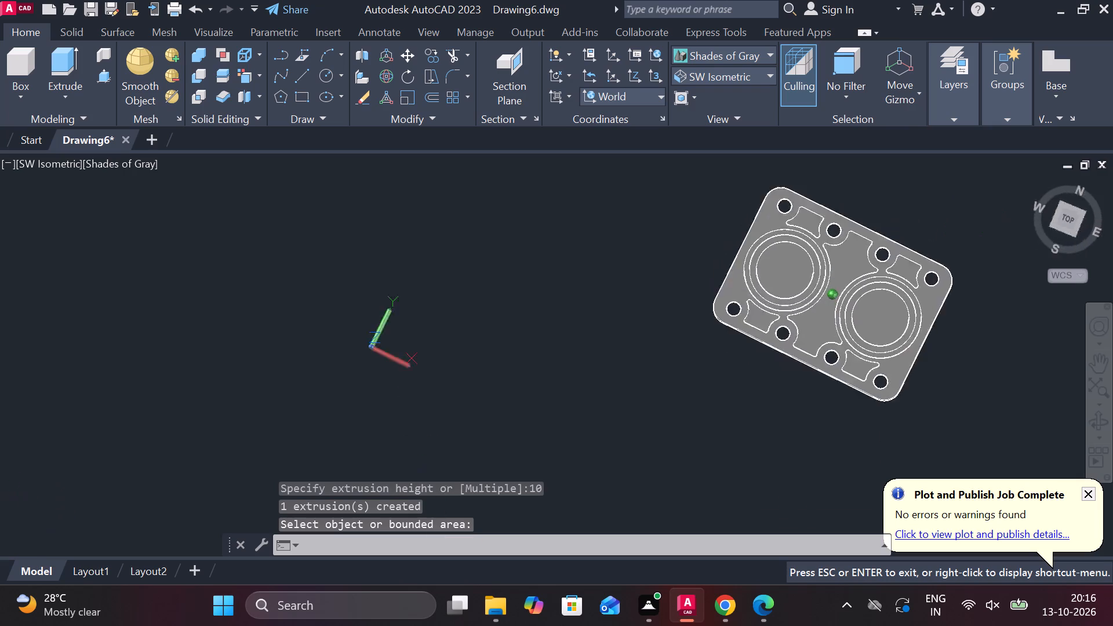
{"action": "middle_click_drag", "start_coordinate": [811, 340], "coordinate": [853, 254], "text": "shift"}
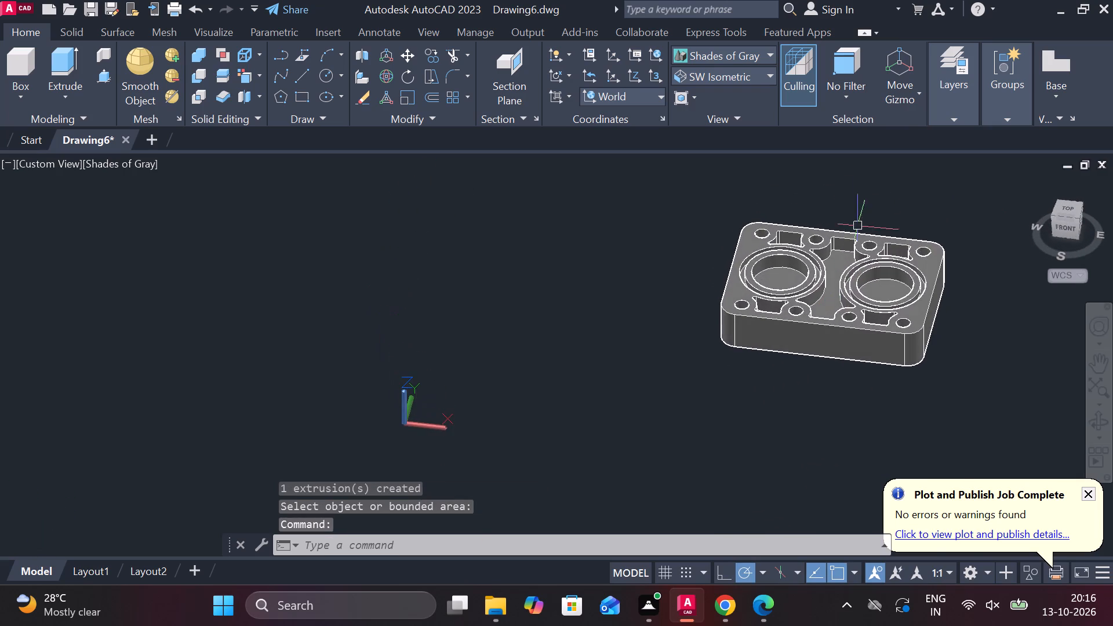
{"action": "scroll", "coordinate": [855, 184], "scroll_direction": "up", "scroll_amount": 2}
{"action": "scroll", "coordinate": [834, 241], "scroll_direction": "up", "scroll_amount": 1}
{"action": "middle_click_drag", "start_coordinate": [809, 242], "coordinate": [716, 190]}
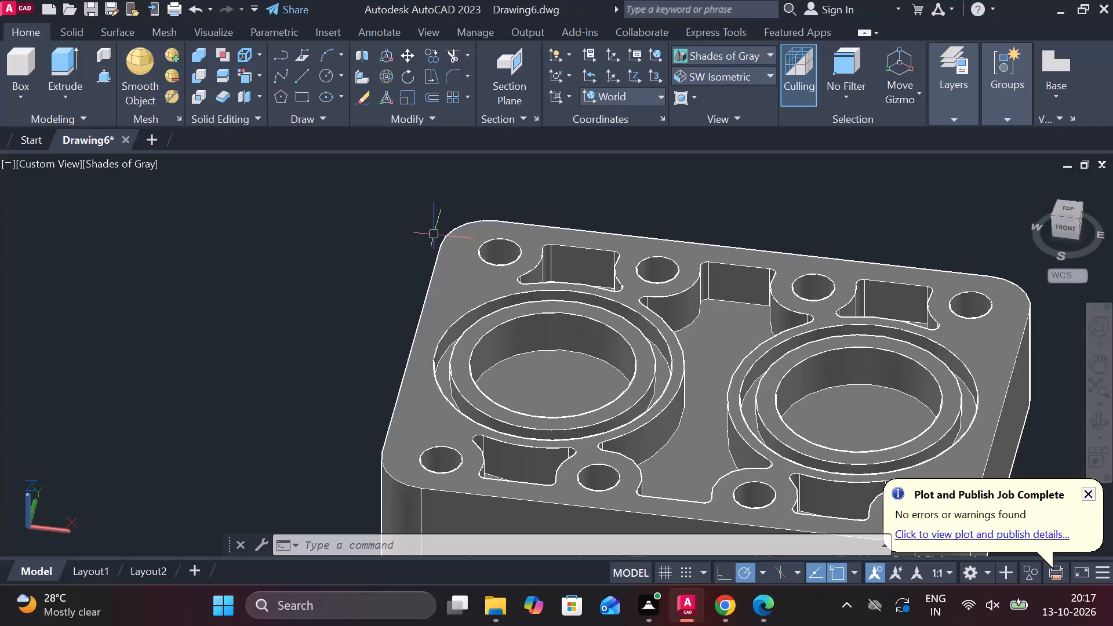
Inspect the stepped holes, recesses and pockets in 2D Wireframe from several angles, and restore the Shades of Gray style.
{"action": "left_click", "coordinate": [728, 51]}
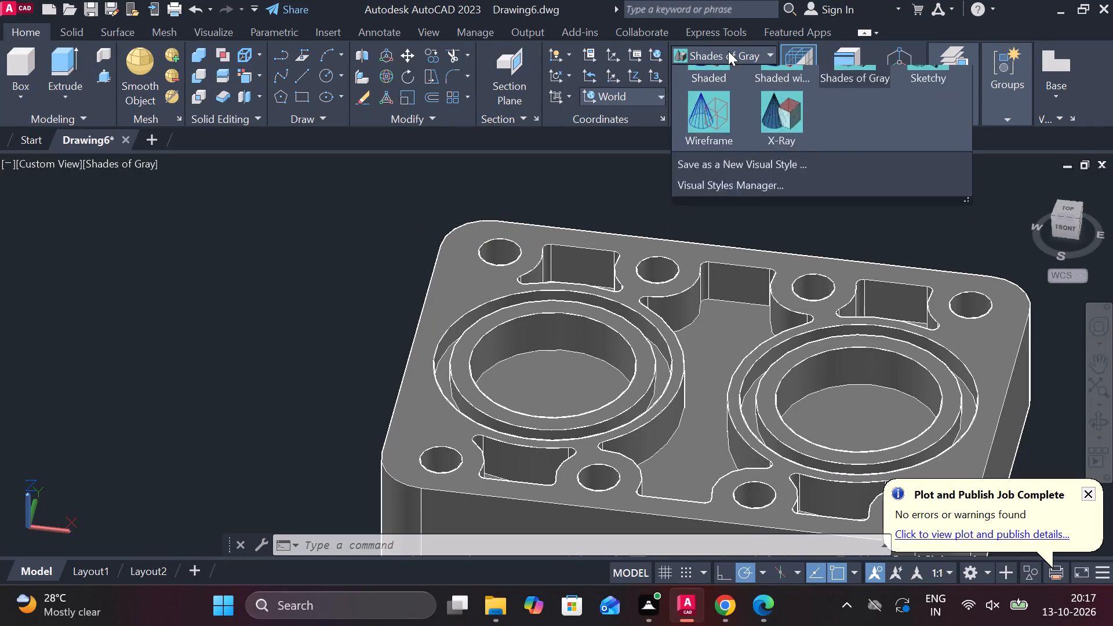
{"action": "left_click", "coordinate": [707, 90]}
{"action": "scroll", "coordinate": [736, 271], "scroll_direction": "down", "scroll_amount": 1}
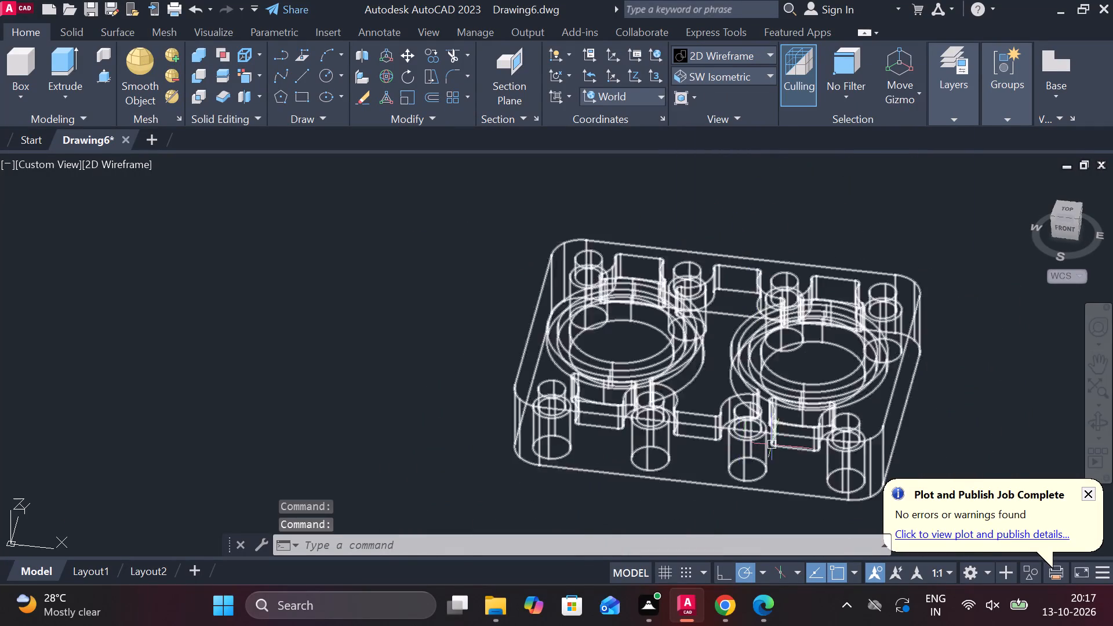
{"action": "middle_click_drag", "start_coordinate": [743, 432], "coordinate": [821, 361], "text": "shift"}
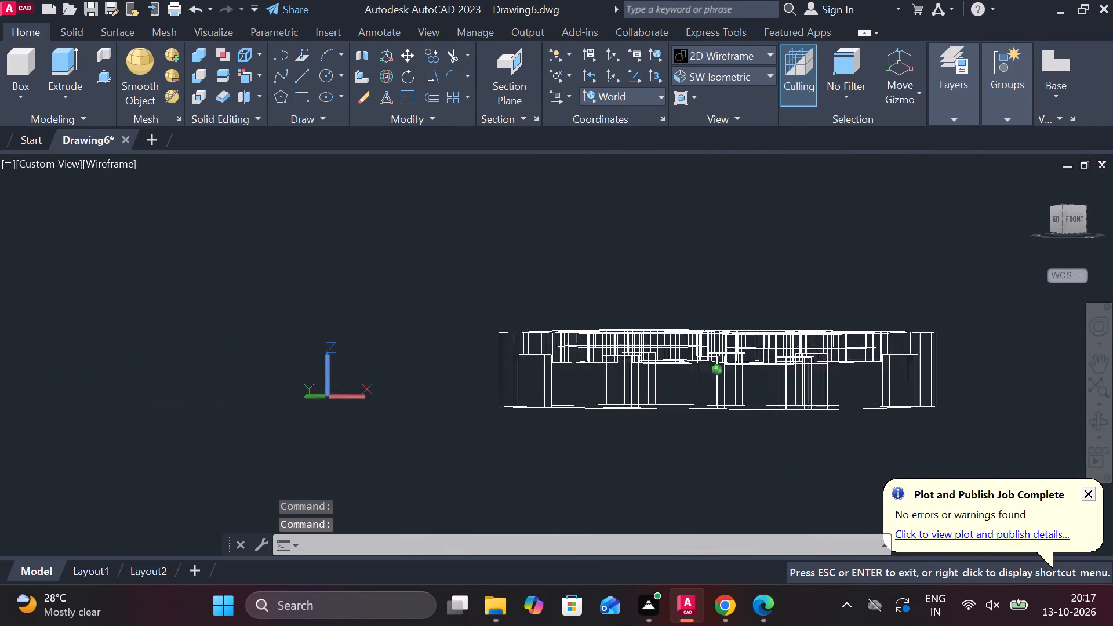
{"action": "middle_click_drag", "start_coordinate": [821, 361], "coordinate": [879, 361], "text": "shift"}
{"action": "scroll", "coordinate": [857, 359], "scroll_direction": "up", "scroll_amount": 2}
{"action": "middle_click_drag", "start_coordinate": [799, 373], "coordinate": [685, 320], "text": "shift"}
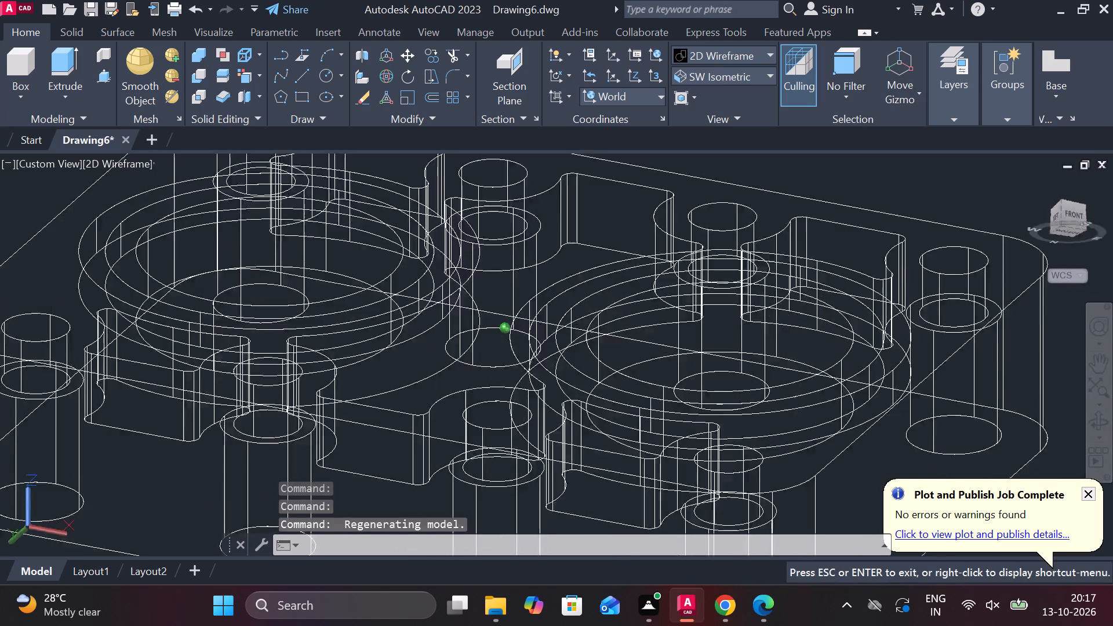
{"action": "middle_click_drag", "start_coordinate": [685, 320], "coordinate": [541, 419], "text": "shift"}
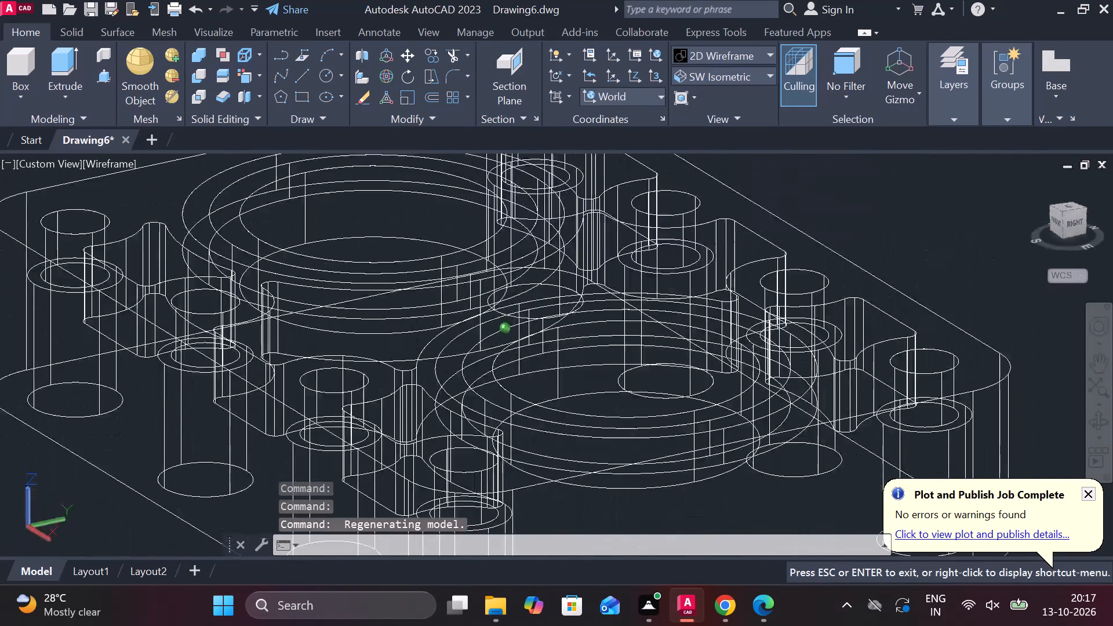
{"action": "middle_click_drag", "start_coordinate": [541, 419], "coordinate": [694, 440], "text": "shift"}
{"action": "scroll", "coordinate": [671, 145], "scroll_direction": "down", "scroll_amount": 1}
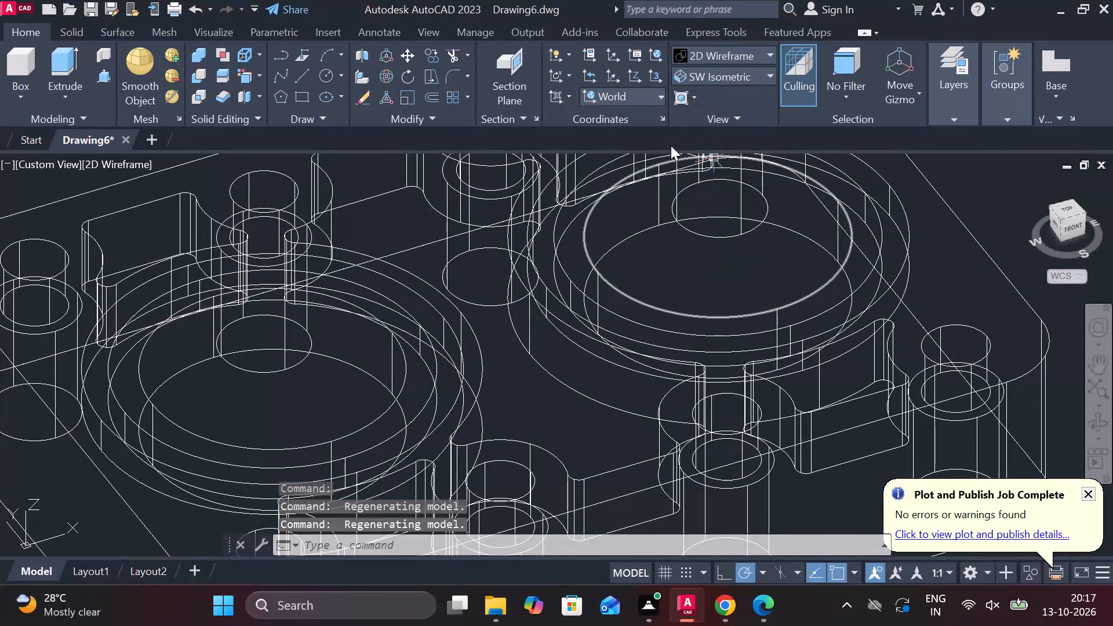
{"action": "left_click", "coordinate": [737, 60]}
{"action": "left_click", "coordinate": [860, 158]}
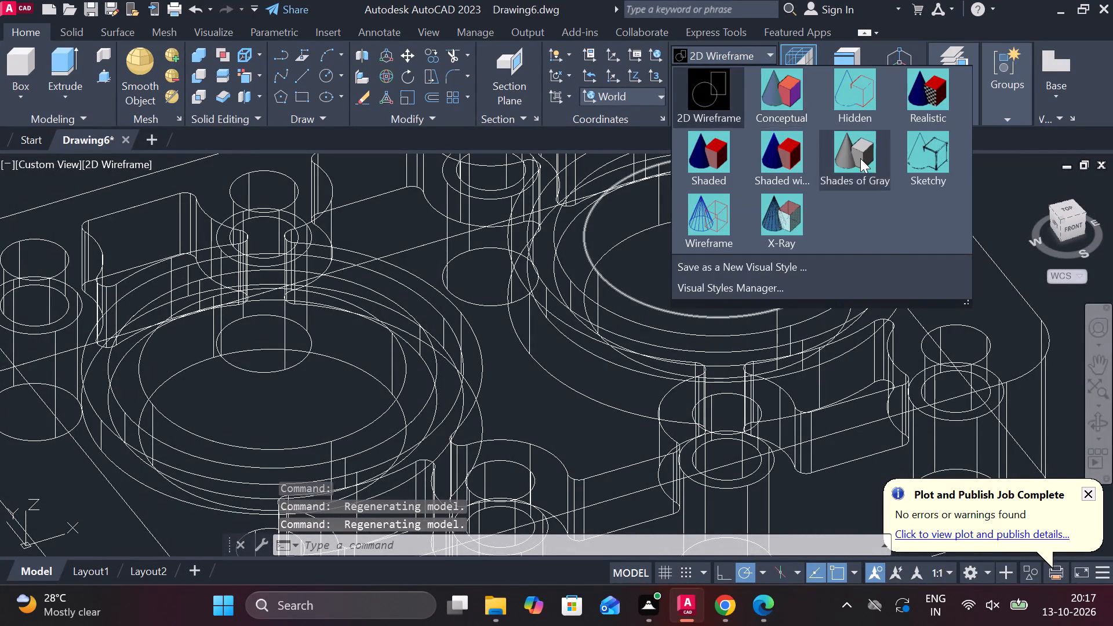
{"action": "scroll", "coordinate": [768, 321], "scroll_direction": "down", "scroll_amount": 3}
{"action": "scroll", "coordinate": [558, 365], "scroll_direction": "up", "scroll_amount": 1}
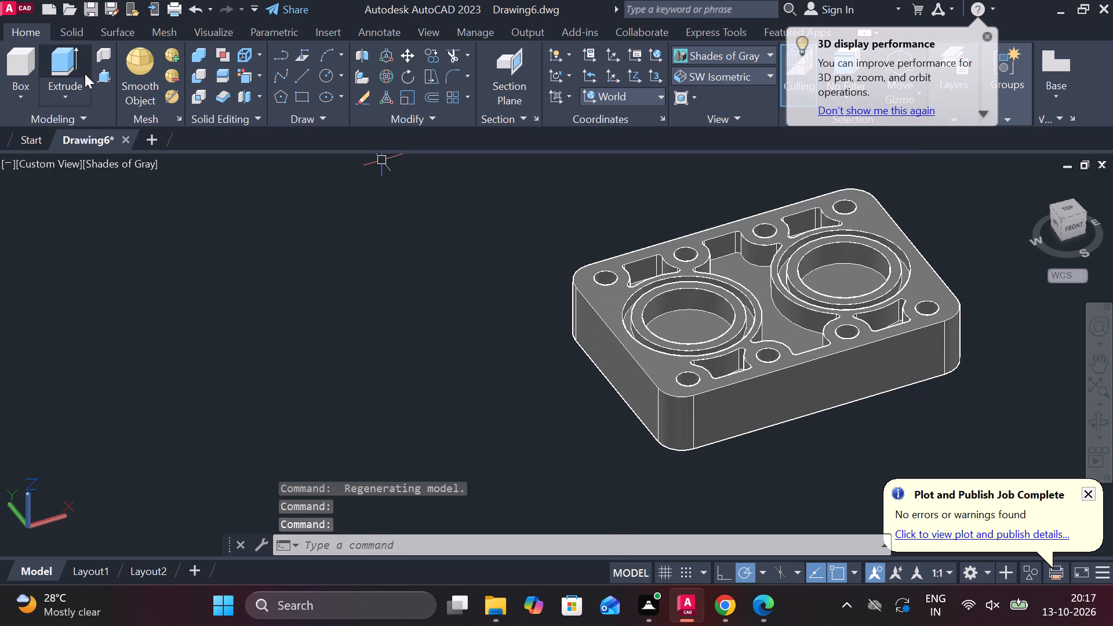
Start Color Faces and select the top face, west recess floor, east recess wall, and central and rear west pocket faces.
{"action": "left_click", "coordinate": [239, 63]}
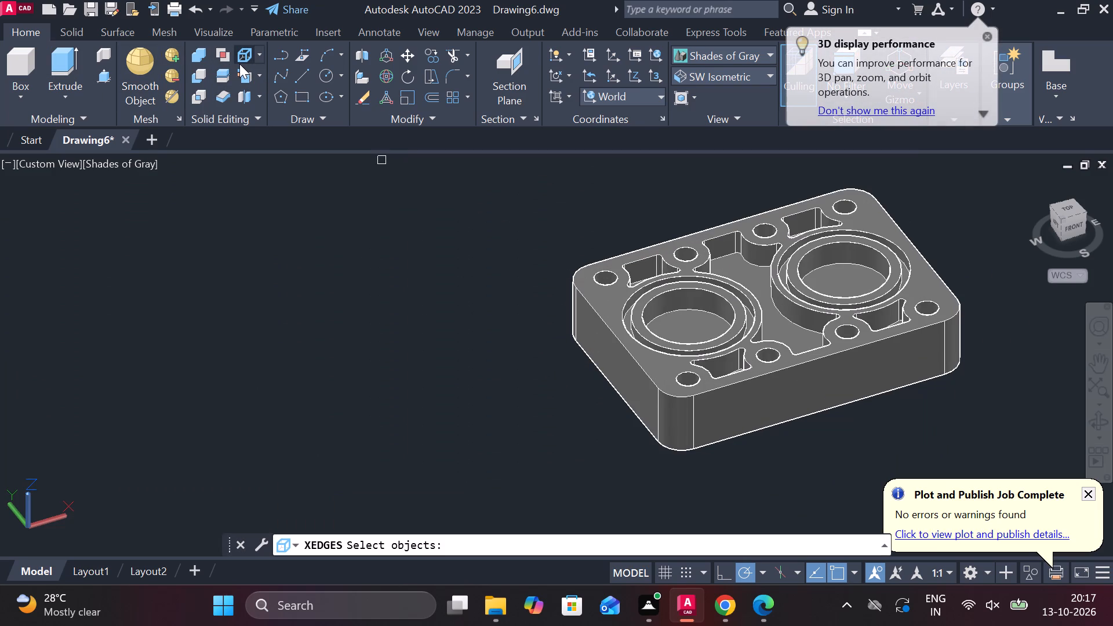
{"action": "left_click", "coordinate": [248, 74]}
{"action": "left_click", "coordinate": [639, 272]}
{"action": "left_click", "coordinate": [701, 321]}
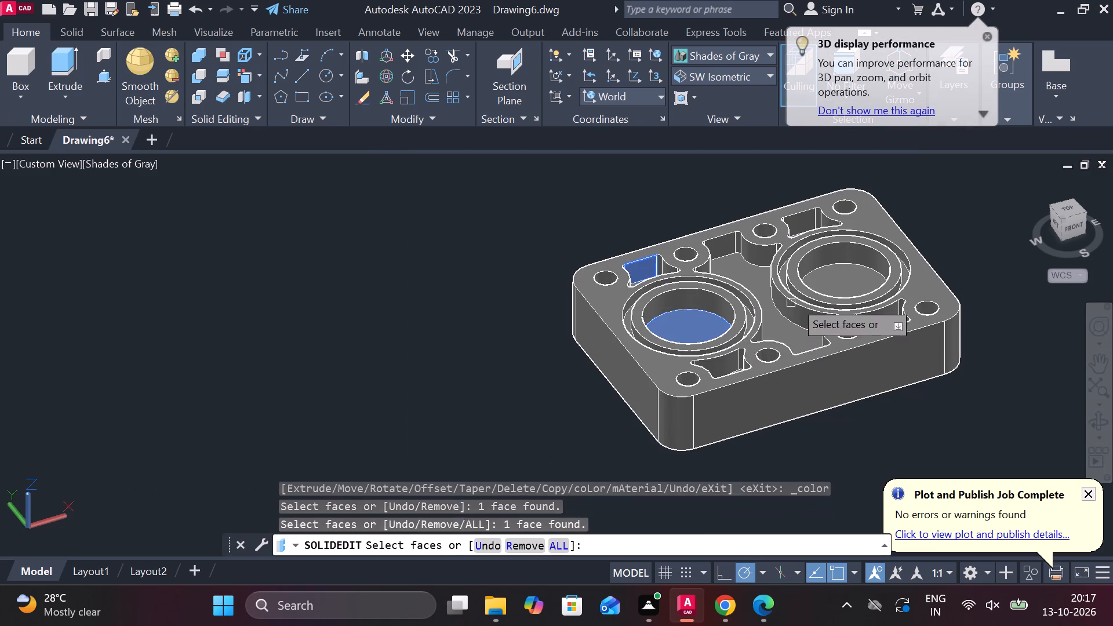
{"action": "left_click", "coordinate": [795, 301]}
{"action": "left_click", "coordinate": [815, 249]}
{"action": "left_click", "coordinate": [778, 252]}
{"action": "double_click", "coordinate": [743, 264]}
{"action": "left_click", "coordinate": [718, 249]}
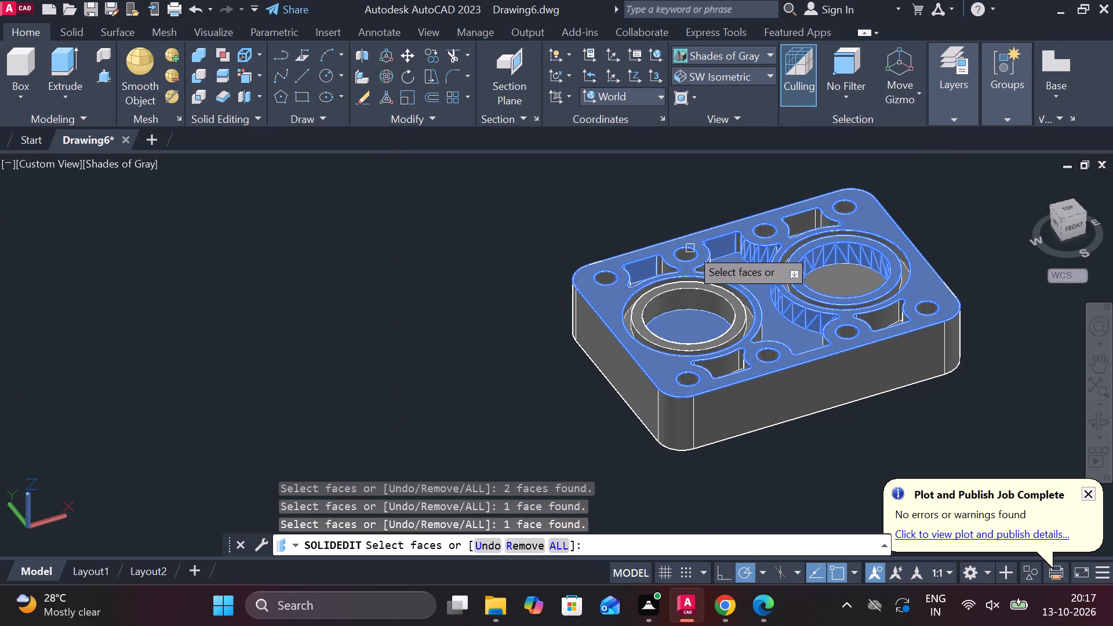
{"action": "left_click", "coordinate": [680, 252]}
{"action": "left_click", "coordinate": [649, 274]}
{"action": "left_click", "coordinate": [655, 270]}
{"action": "left_click", "coordinate": [672, 267]}
Add the west recess's inner wall, its raised ring and the surrounding groove faces to the color selection.
{"action": "left_click_drag", "start_coordinate": [677, 273], "coordinate": [691, 291]}
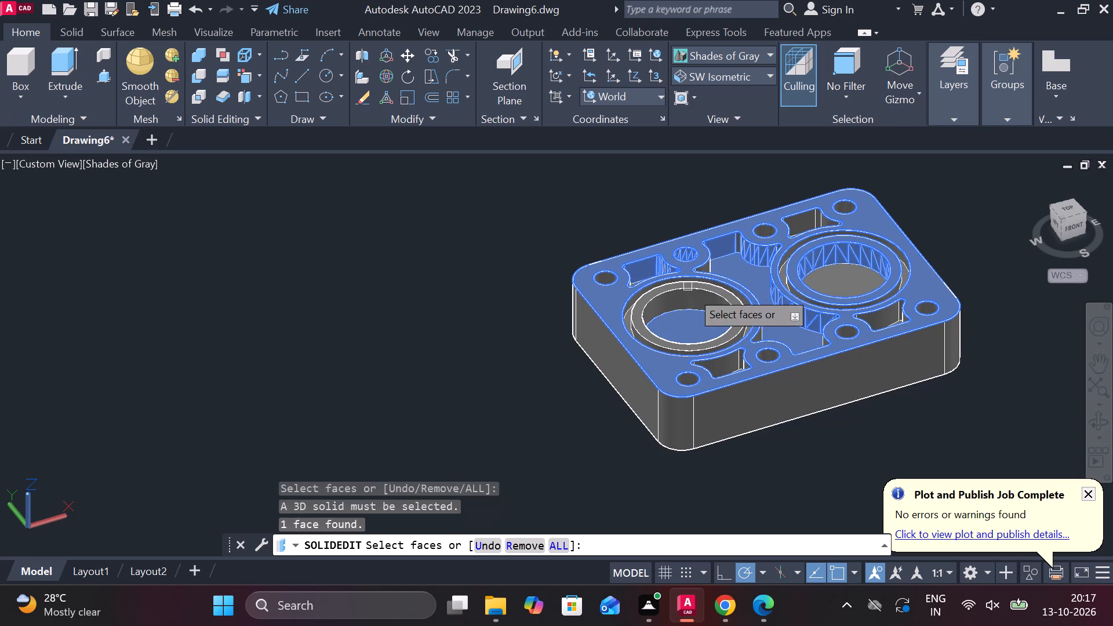
{"action": "left_click", "coordinate": [715, 321]}
{"action": "left_click", "coordinate": [744, 336]}
{"action": "left_click", "coordinate": [705, 351]}
{"action": "left_click", "coordinate": [674, 350]}
{"action": "left_click", "coordinate": [634, 336]}
{"action": "left_click", "coordinate": [634, 322]}
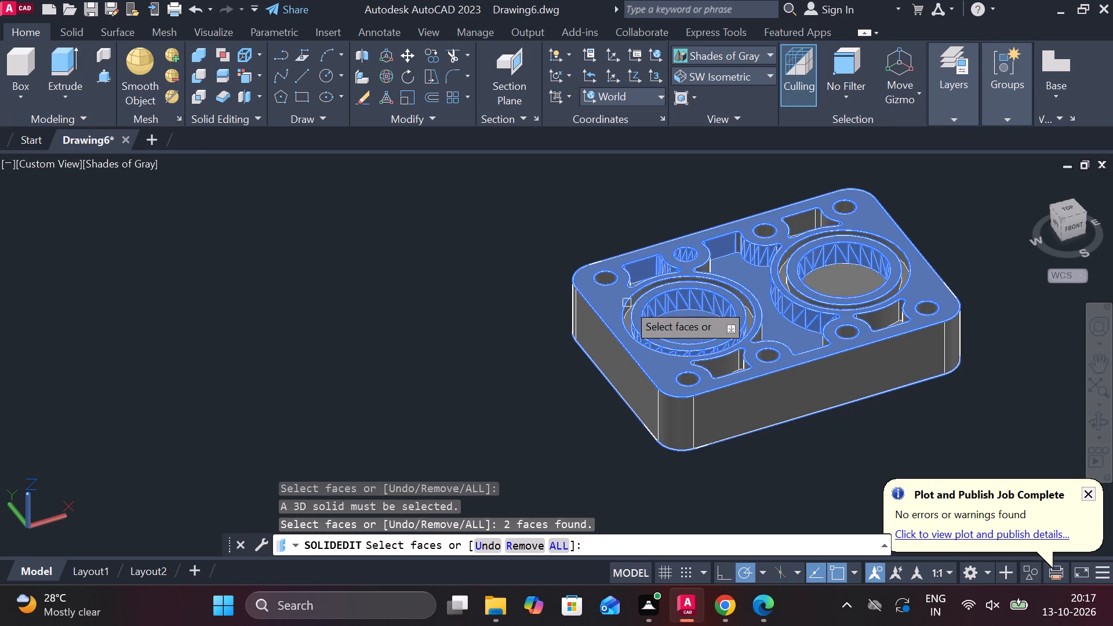
{"action": "left_click", "coordinate": [627, 303]}
{"action": "left_click", "coordinate": [629, 317]}
{"action": "left_click_drag", "start_coordinate": [638, 343], "coordinate": [656, 350]}
{"action": "left_click_drag", "start_coordinate": [724, 349], "coordinate": [736, 340]}
{"action": "left_click_drag", "start_coordinate": [774, 304], "coordinate": [772, 294]}
Add the central pocket's rear wall faces around the rear inner west hole to the color selection.
{"action": "left_click", "coordinate": [730, 253]}
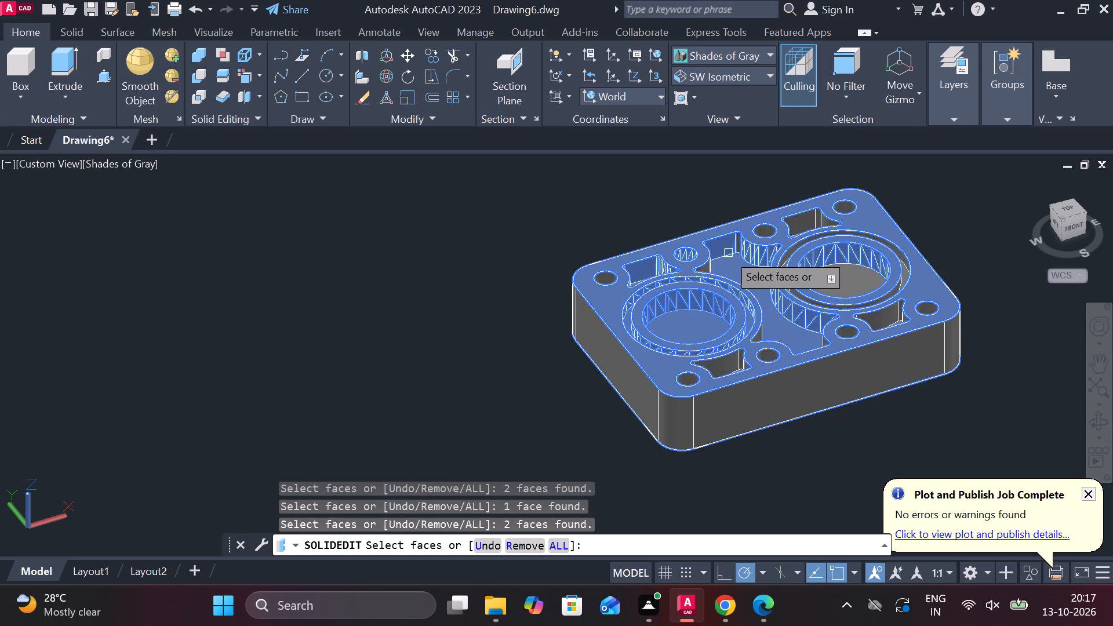
{"action": "left_click", "coordinate": [726, 253]}
{"action": "left_click", "coordinate": [713, 263]}
{"action": "left_click", "coordinate": [704, 279]}
{"action": "left_click", "coordinate": [705, 276]}
{"action": "left_click", "coordinate": [706, 273]}
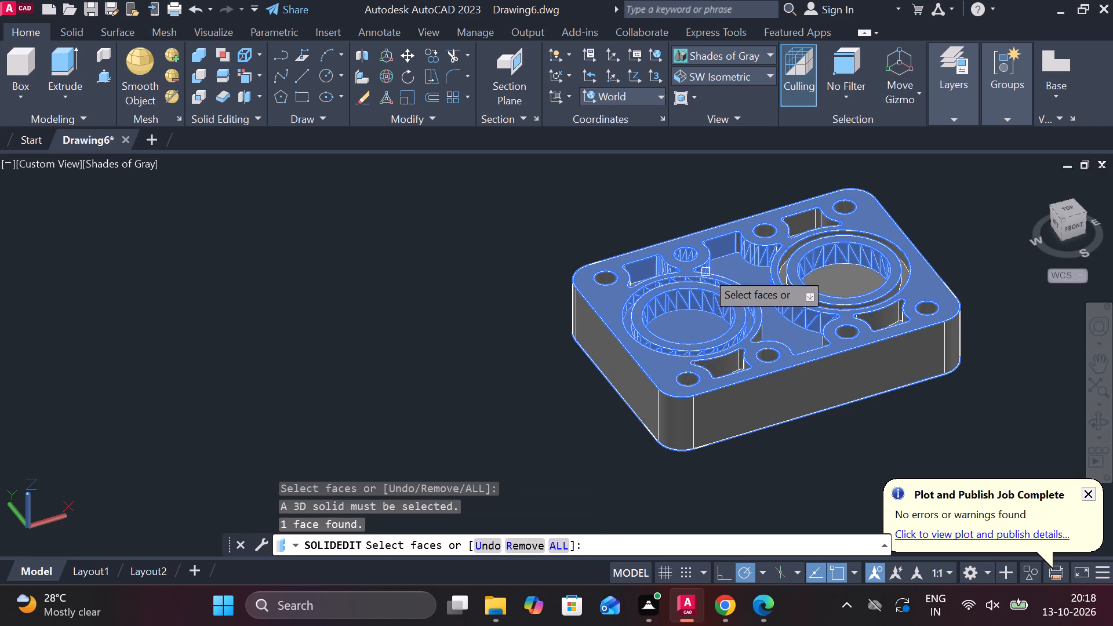
Add the rear west corner hole, the block's west and front sides, and the front rounded corners to the color selection.
{"action": "left_click", "coordinate": [610, 280]}
{"action": "left_click", "coordinate": [606, 315]}
{"action": "left_click_drag", "start_coordinate": [606, 372], "coordinate": [617, 376]}
{"action": "left_click", "coordinate": [664, 401]}
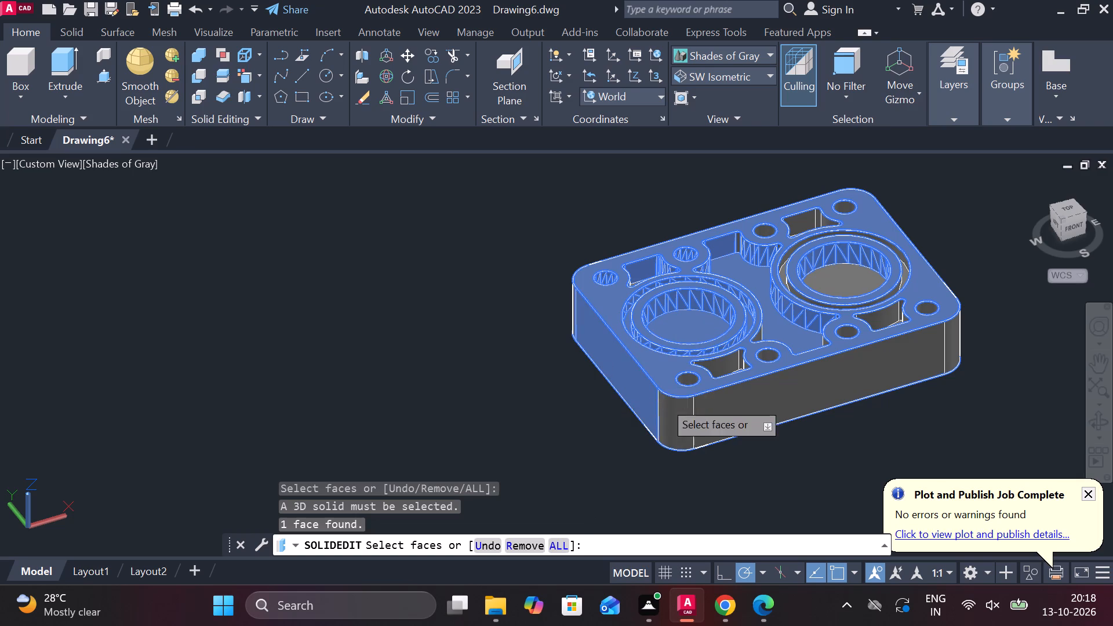
{"action": "left_click_drag", "start_coordinate": [746, 410], "coordinate": [753, 410]}
{"action": "left_click_drag", "start_coordinate": [849, 375], "coordinate": [875, 366]}
{"action": "left_click", "coordinate": [939, 350]}
{"action": "left_click", "coordinate": [952, 343]}
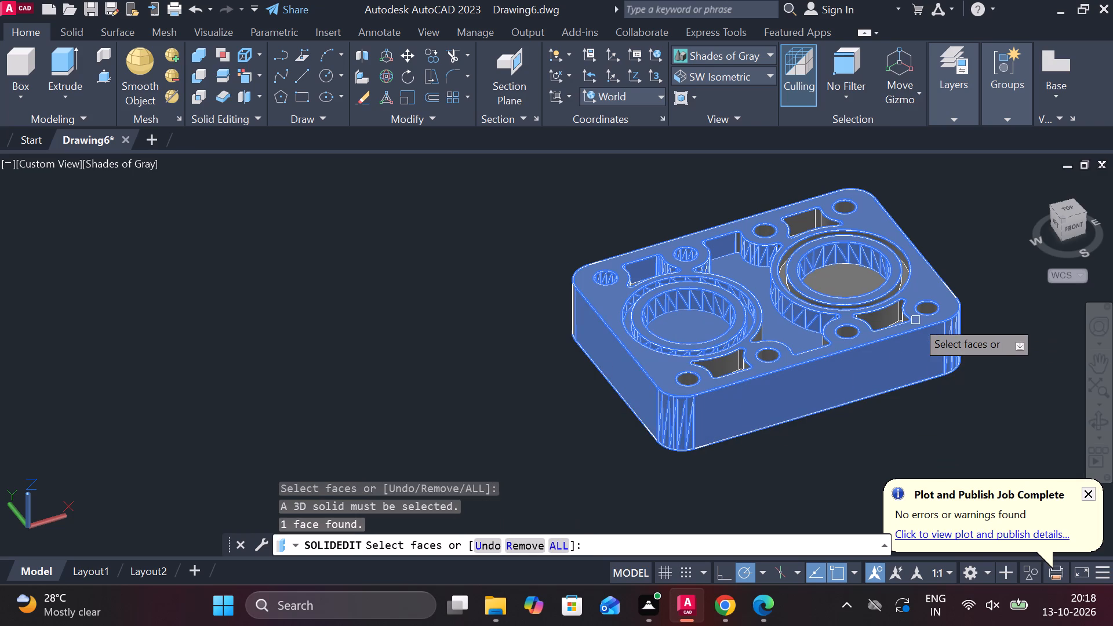
Add the walls of the four front holes and the visible walls of both front pockets to the color selection.
{"action": "left_click", "coordinate": [916, 321]}
{"action": "left_click", "coordinate": [900, 321]}
{"action": "left_click", "coordinate": [894, 316]}
{"action": "left_click", "coordinate": [882, 316]}
{"action": "left_click", "coordinate": [870, 319]}
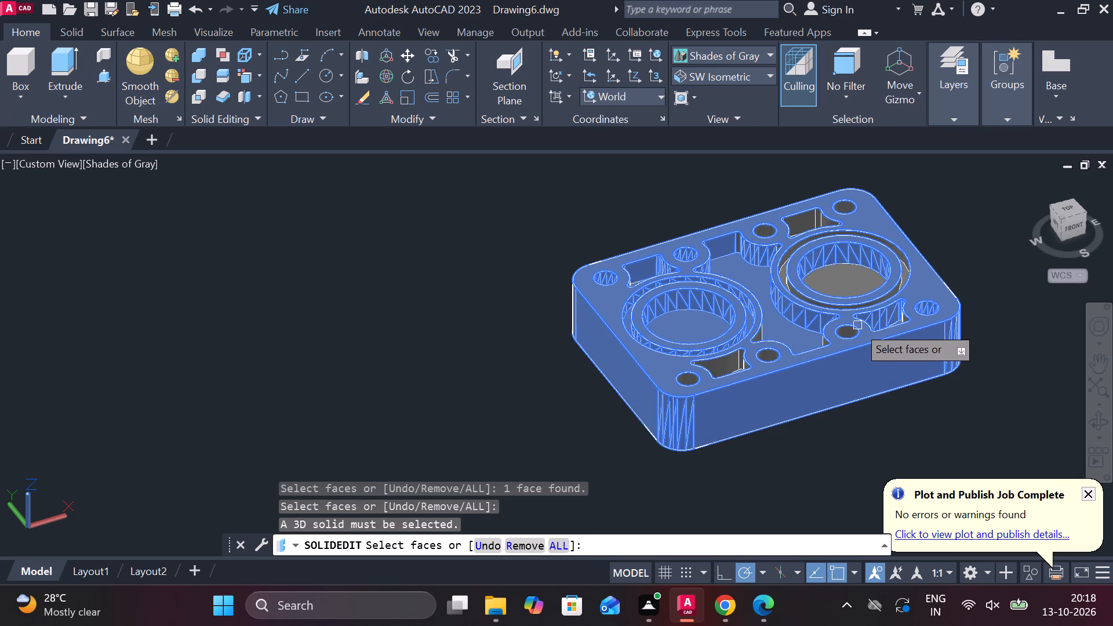
{"action": "left_click", "coordinate": [857, 329]}
{"action": "left_click", "coordinate": [769, 356]}
{"action": "left_click", "coordinate": [725, 370]}
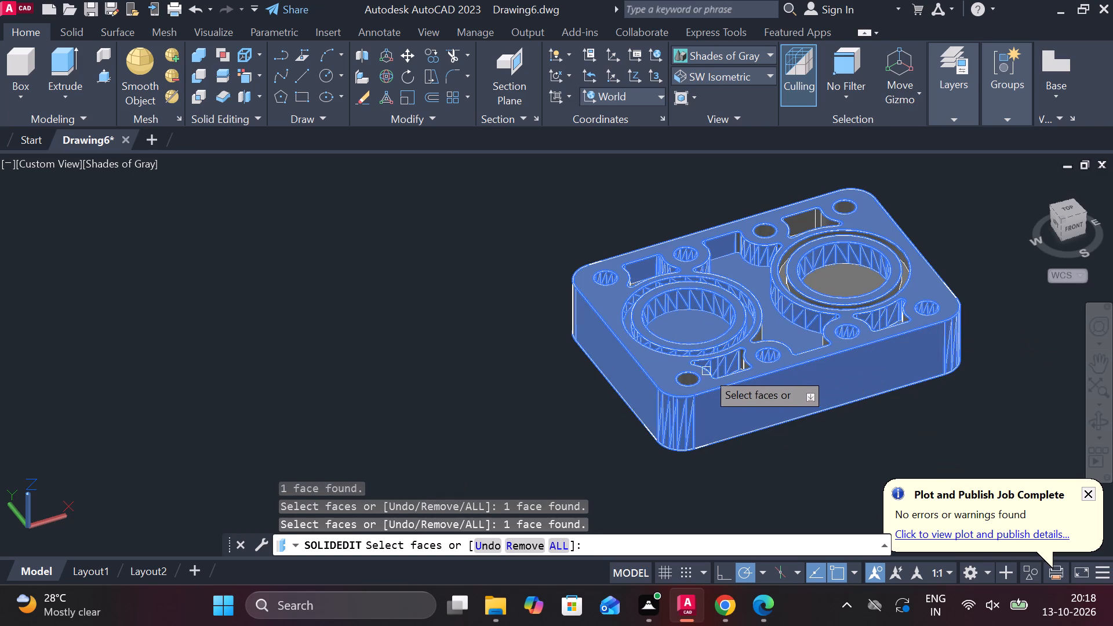
{"action": "left_click", "coordinate": [688, 382]}
{"action": "scroll", "coordinate": [658, 384], "scroll_direction": "up", "scroll_amount": 2}
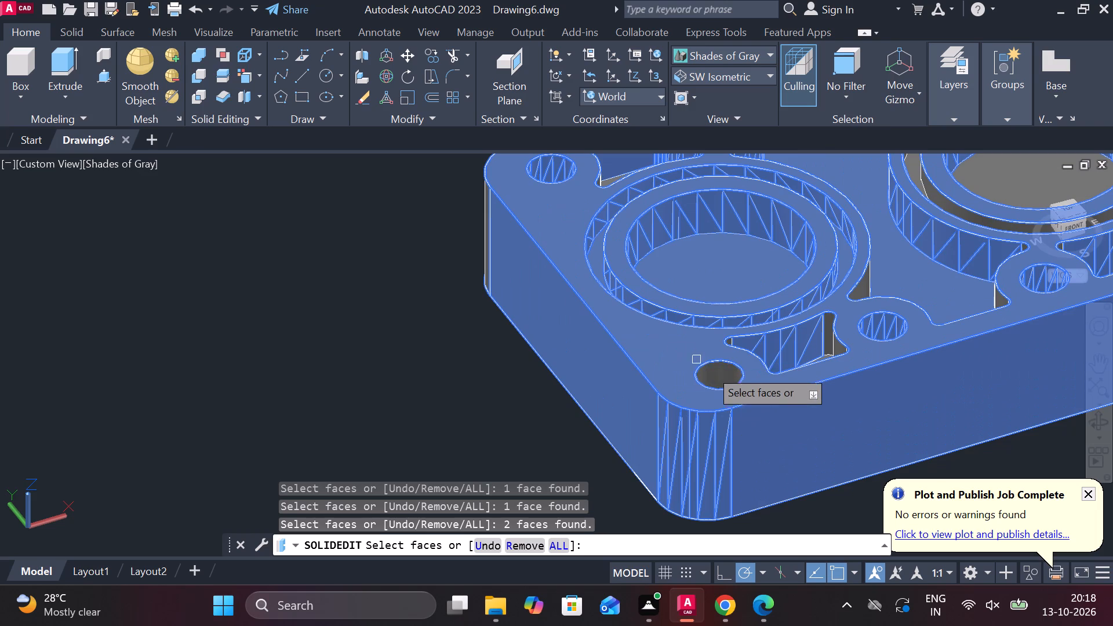
{"action": "left_click", "coordinate": [718, 375]}
Add the front west pocket's east walls and floor, plus the adjoining central pocket wall, to the color selection.
{"action": "left_click", "coordinate": [847, 343]}
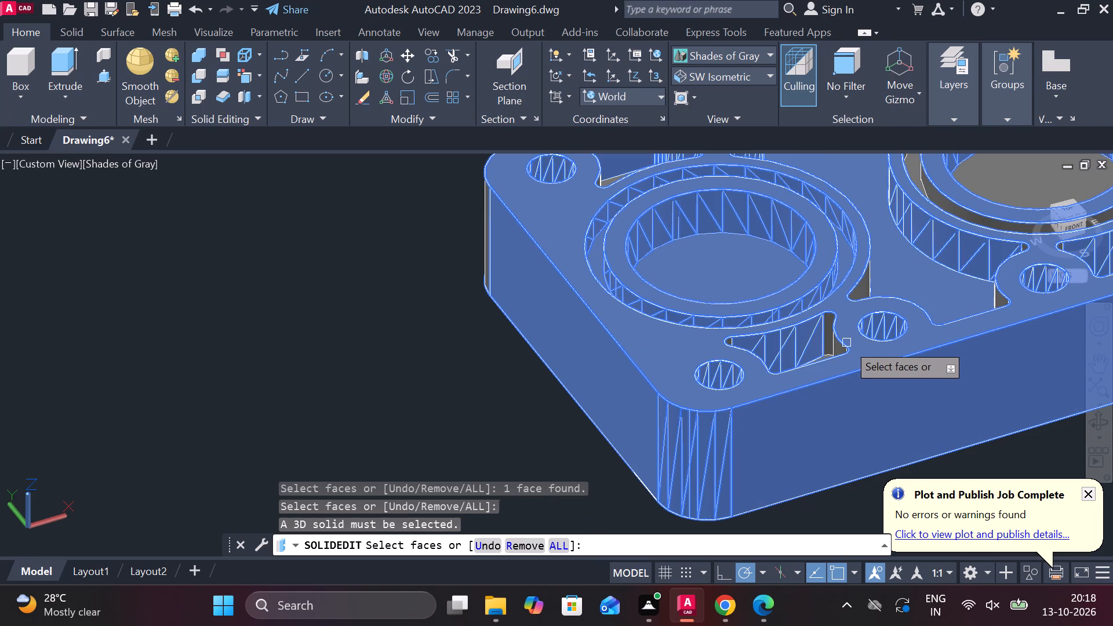
{"action": "left_click", "coordinate": [835, 336]}
{"action": "left_click", "coordinate": [832, 330]}
{"action": "left_click", "coordinate": [831, 324]}
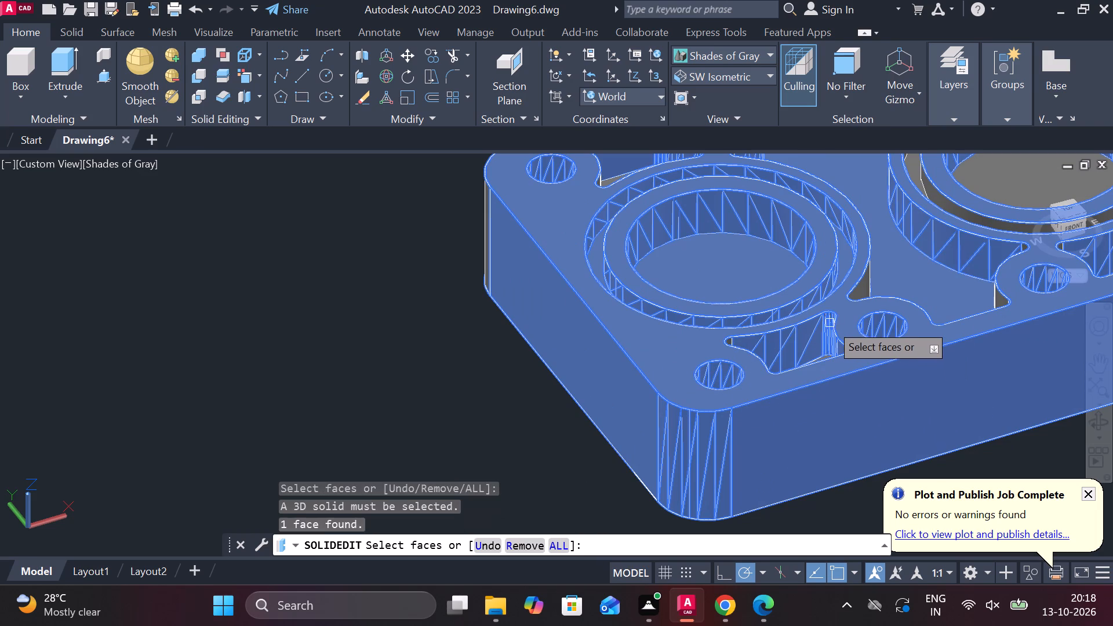
{"action": "left_click", "coordinate": [871, 284]}
{"action": "scroll", "coordinate": [761, 354], "scroll_direction": "up", "scroll_amount": 2}
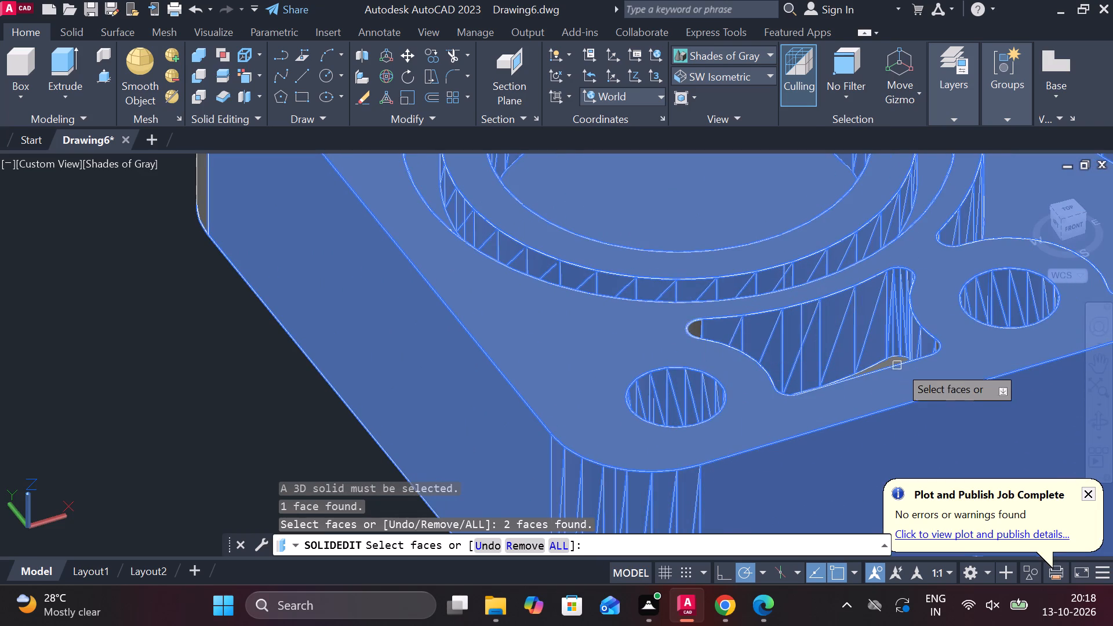
{"action": "left_click", "coordinate": [896, 362]}
{"action": "scroll", "coordinate": [912, 357], "scroll_direction": "down", "scroll_amount": 2}
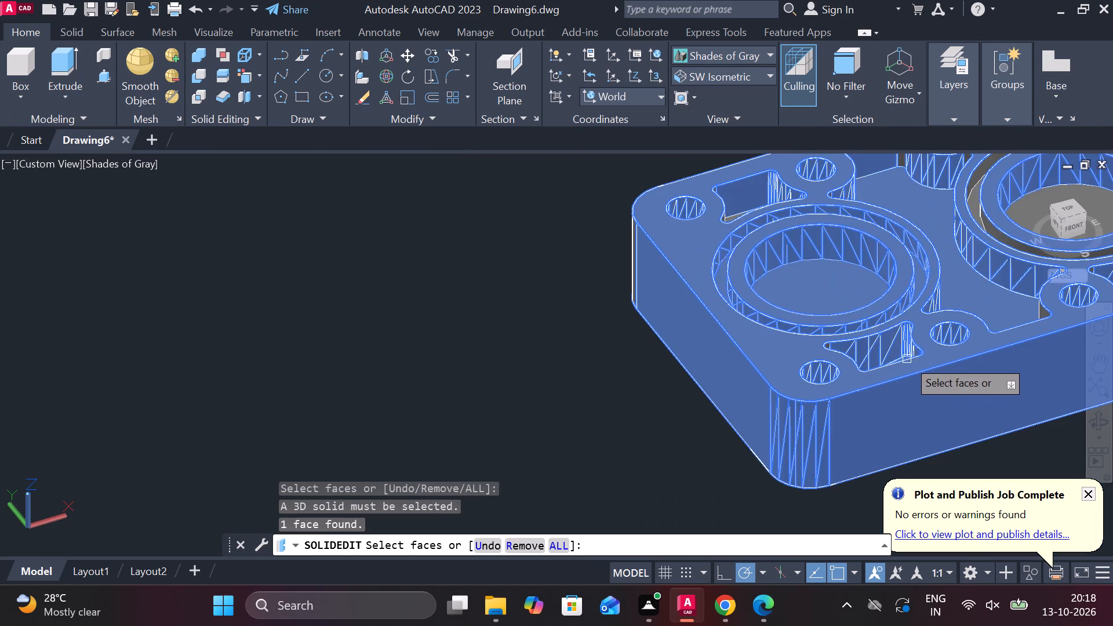
Add the front west pocket's remaining west-side walls and rounded corner faces to the color selection.
{"action": "middle_click_drag", "start_coordinate": [892, 361], "coordinate": [858, 361]}
{"action": "middle_click_drag", "start_coordinate": [865, 376], "coordinate": [806, 435], "text": "shift"}
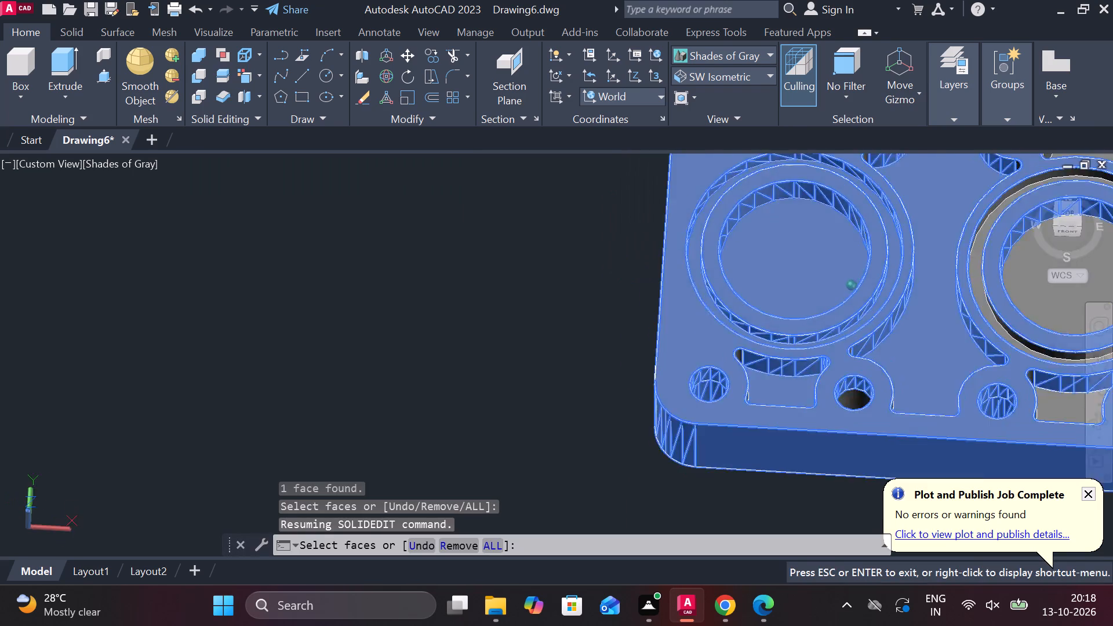
{"action": "middle_click_drag", "start_coordinate": [806, 435], "coordinate": [777, 456], "text": "shift"}
{"action": "scroll", "coordinate": [736, 355], "scroll_direction": "up", "scroll_amount": 1}
{"action": "middle_click_drag", "start_coordinate": [734, 355], "coordinate": [692, 281], "text": "shift"}
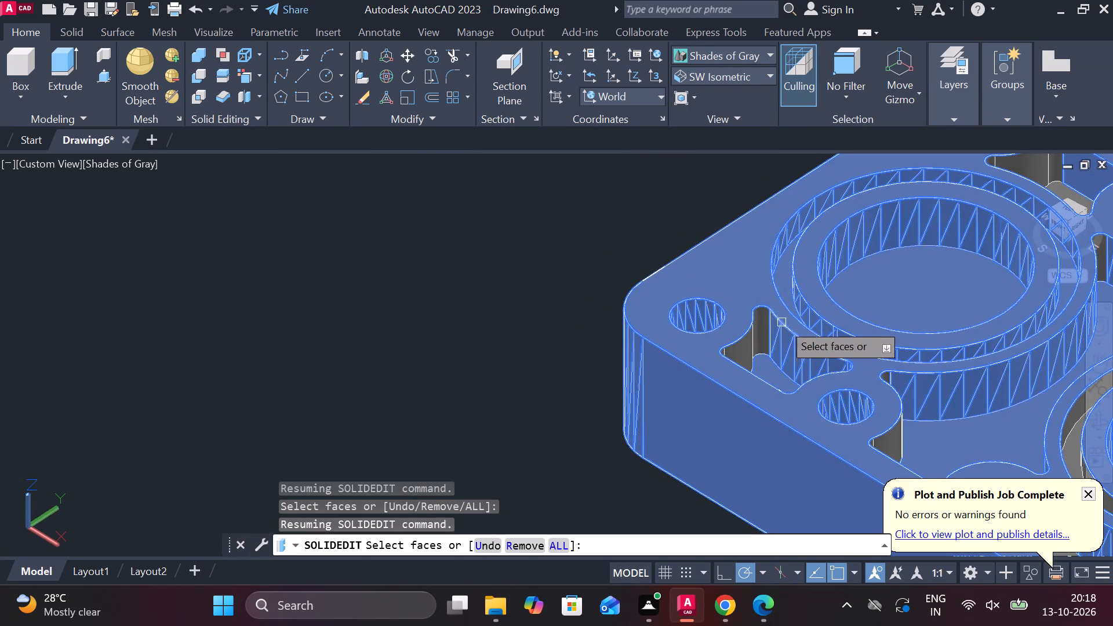
{"action": "left_click", "coordinate": [769, 328]}
{"action": "left_click", "coordinate": [752, 355]}
{"action": "middle_click_drag", "start_coordinate": [761, 359], "coordinate": [728, 364], "text": "shift"}
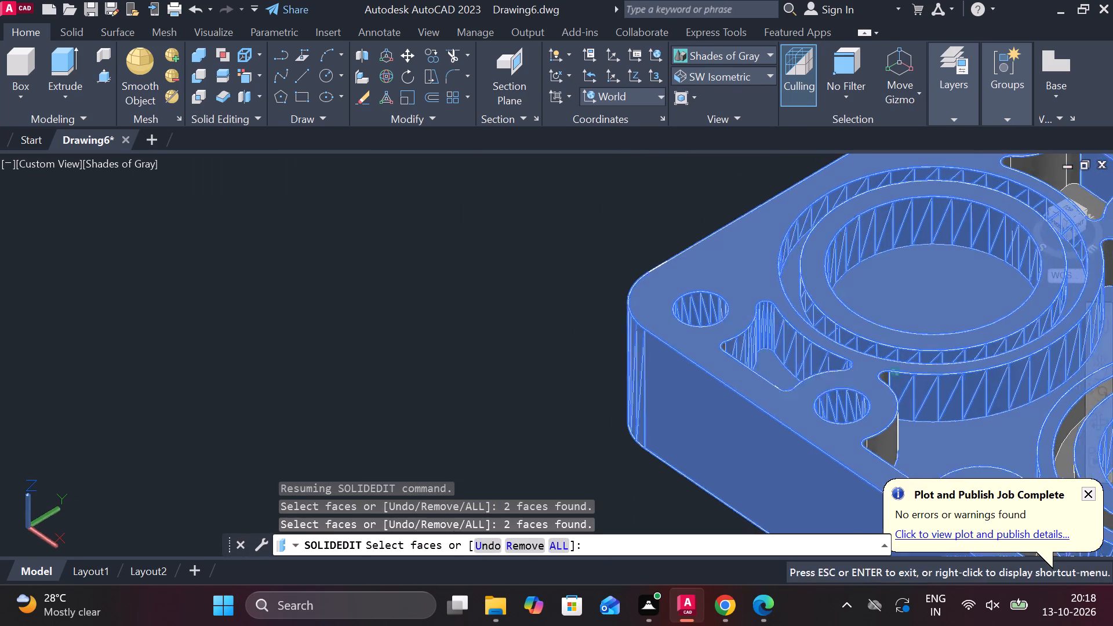
{"action": "middle_click_drag", "start_coordinate": [728, 364], "coordinate": [657, 406], "text": "shift"}
{"action": "double_click", "coordinate": [797, 252]}
{"action": "scroll", "coordinate": [800, 283], "scroll_direction": "up", "scroll_amount": 2}
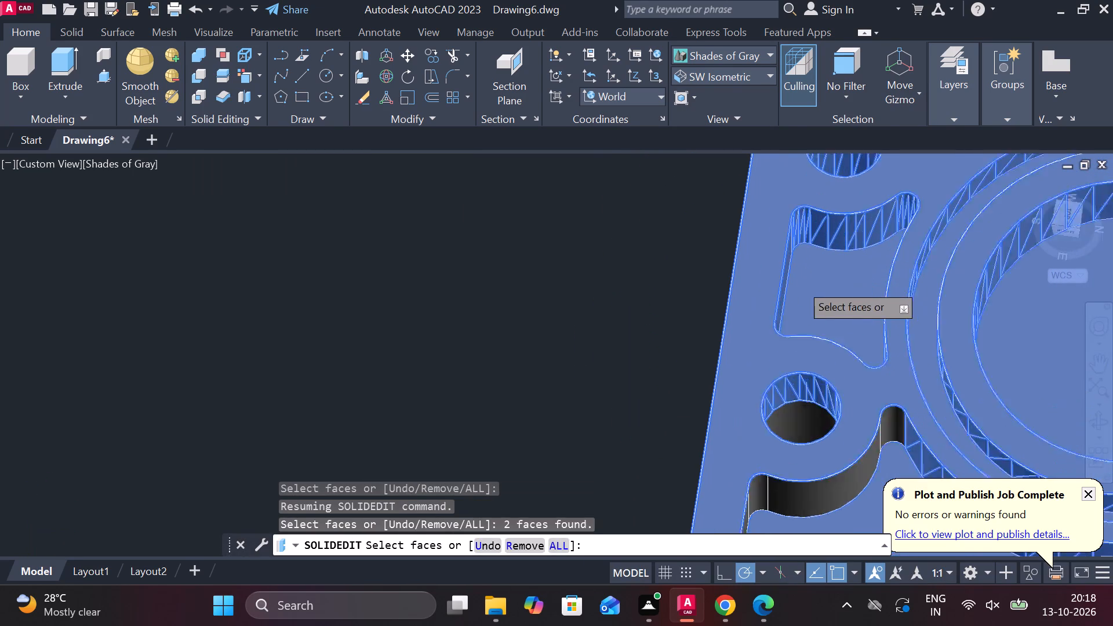
Add the rear west pocket's floor to the color selection, checking its back wall as well.
{"action": "scroll", "coordinate": [807, 464], "scroll_direction": "down", "scroll_amount": 2}
{"action": "middle_click_drag", "start_coordinate": [619, 419], "coordinate": [630, 425], "text": "shift"}
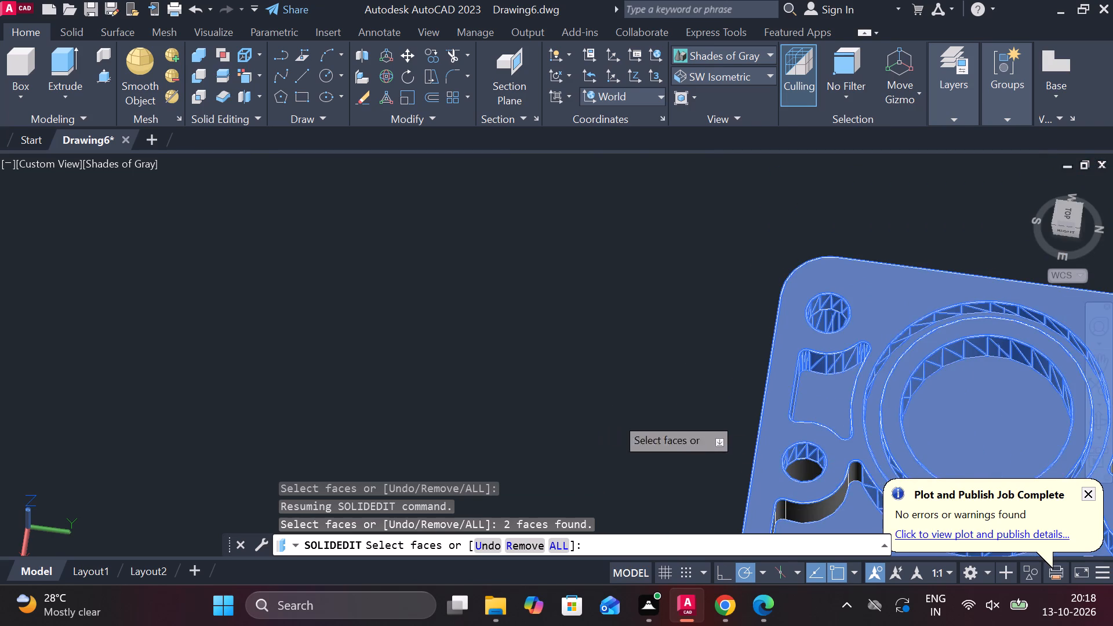
{"action": "middle_click_drag", "start_coordinate": [630, 425], "coordinate": [681, 461], "text": "shift"}
{"action": "scroll", "coordinate": [723, 441], "scroll_direction": "down", "scroll_amount": 1}
{"action": "middle_click_drag", "start_coordinate": [647, 396], "coordinate": [832, 438], "text": "shift"}
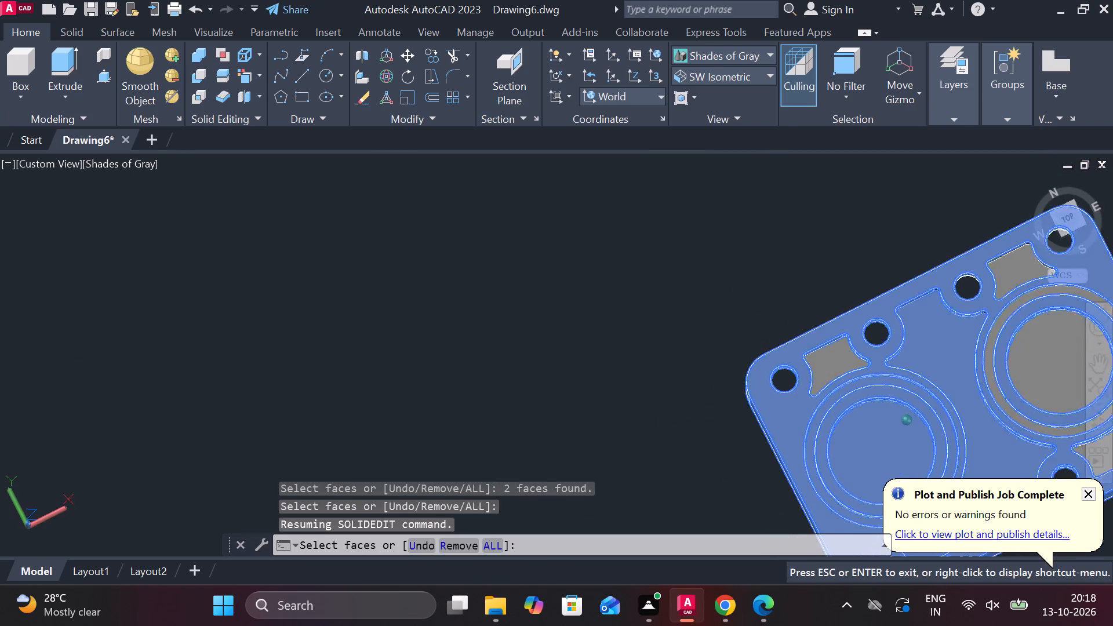
{"action": "middle_click_drag", "start_coordinate": [832, 438], "coordinate": [825, 437], "text": "shift"}
{"action": "left_click", "coordinate": [856, 364]}
{"action": "left_click", "coordinate": [848, 362]}
{"action": "scroll", "coordinate": [848, 361], "scroll_direction": "up", "scroll_amount": 2}
{"action": "middle_click_drag", "start_coordinate": [849, 361], "coordinate": [850, 300], "text": "shift"}
{"action": "middle_click_drag", "start_coordinate": [779, 299], "coordinate": [769, 297], "text": "shift"}
{"action": "middle_click_drag", "start_coordinate": [769, 348], "coordinate": [745, 348], "text": "shift"}
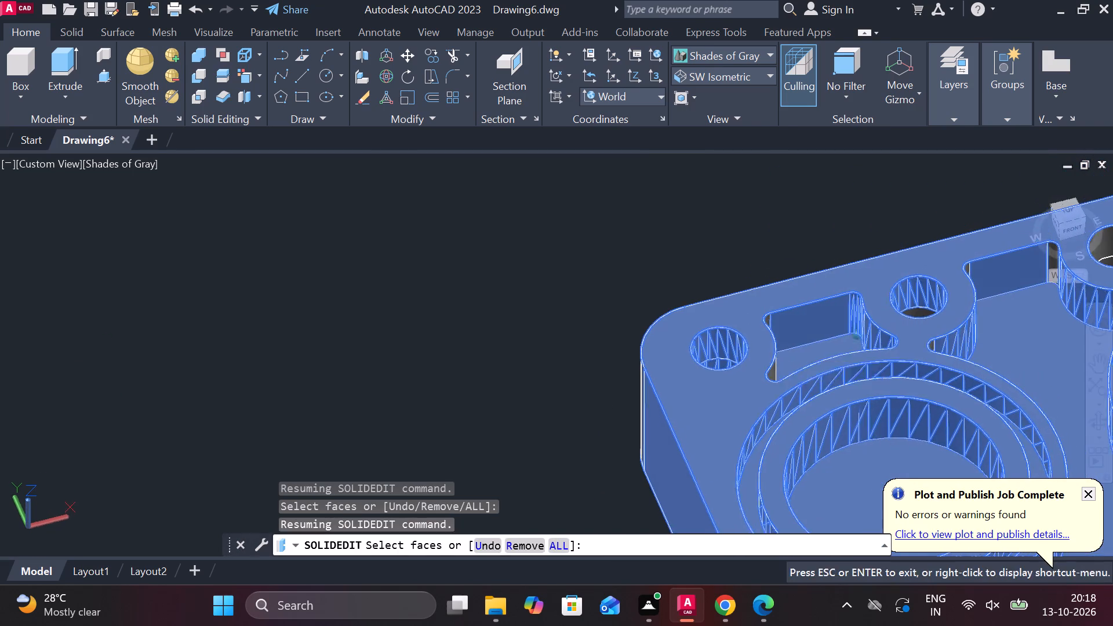
{"action": "middle_click_drag", "start_coordinate": [745, 348], "coordinate": [652, 278], "text": "shift"}
{"action": "left_click", "coordinate": [810, 307]}
Add the rear west pocket's remaining curved walls and rounded corner faces to the color selection.
{"action": "middle_click_drag", "start_coordinate": [830, 307], "coordinate": [822, 348], "text": "shift"}
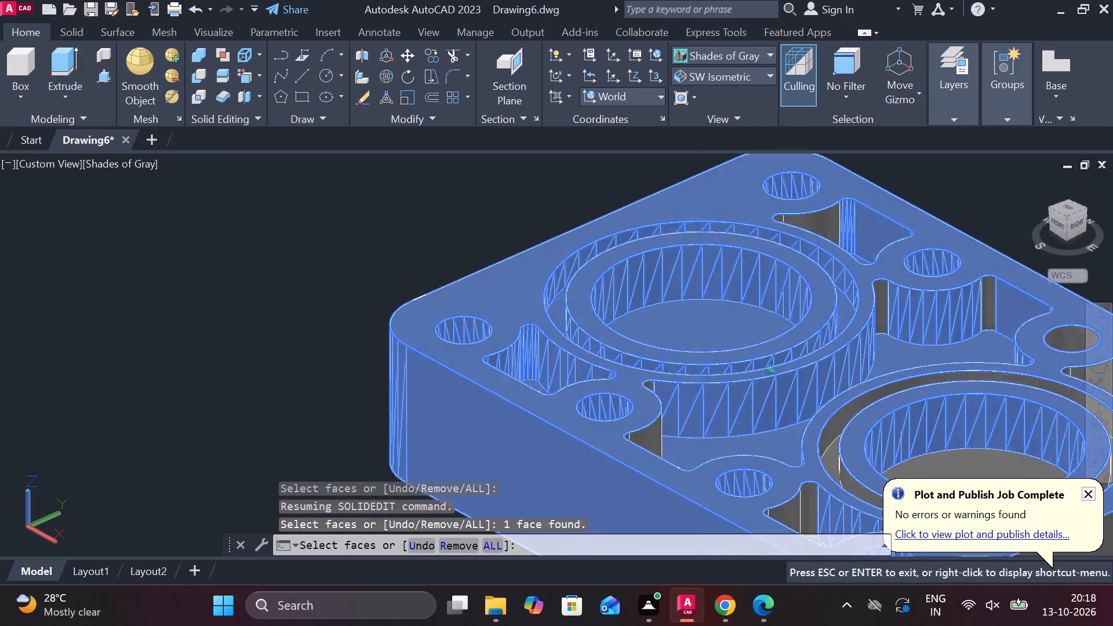
{"action": "middle_click_drag", "start_coordinate": [822, 348], "coordinate": [821, 351], "text": "shift"}
{"action": "left_click", "coordinate": [836, 210]}
{"action": "scroll", "coordinate": [834, 210], "scroll_direction": "up", "scroll_amount": 1}
{"action": "left_click", "coordinate": [834, 210]}
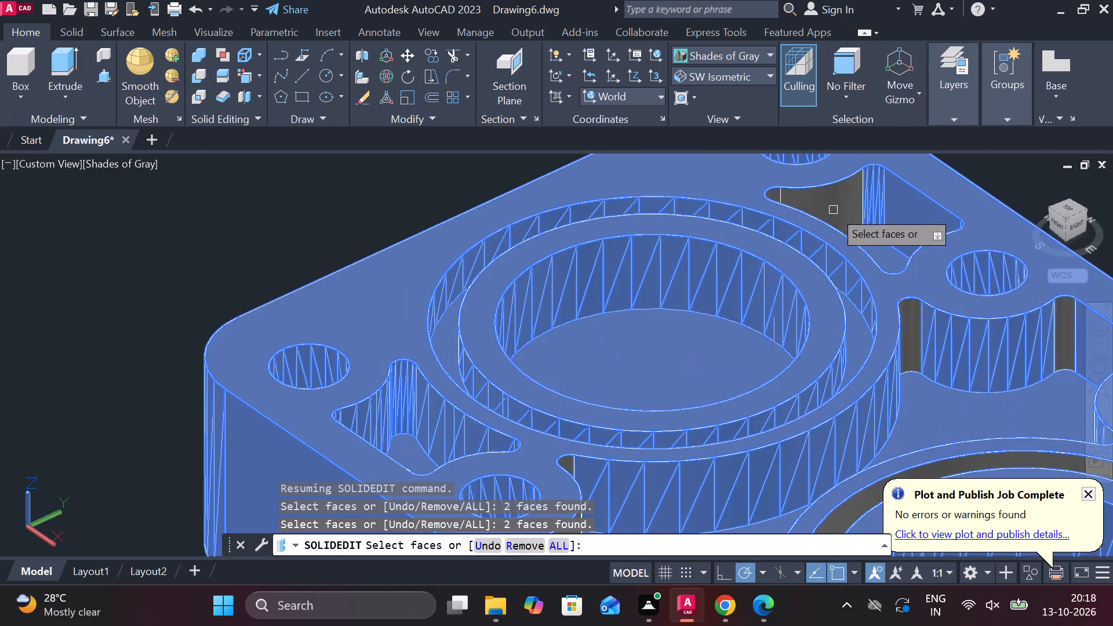
{"action": "left_click", "coordinate": [868, 202]}
{"action": "left_click", "coordinate": [851, 209]}
{"action": "middle_click_drag", "start_coordinate": [899, 224], "coordinate": [835, 228], "text": "shift"}
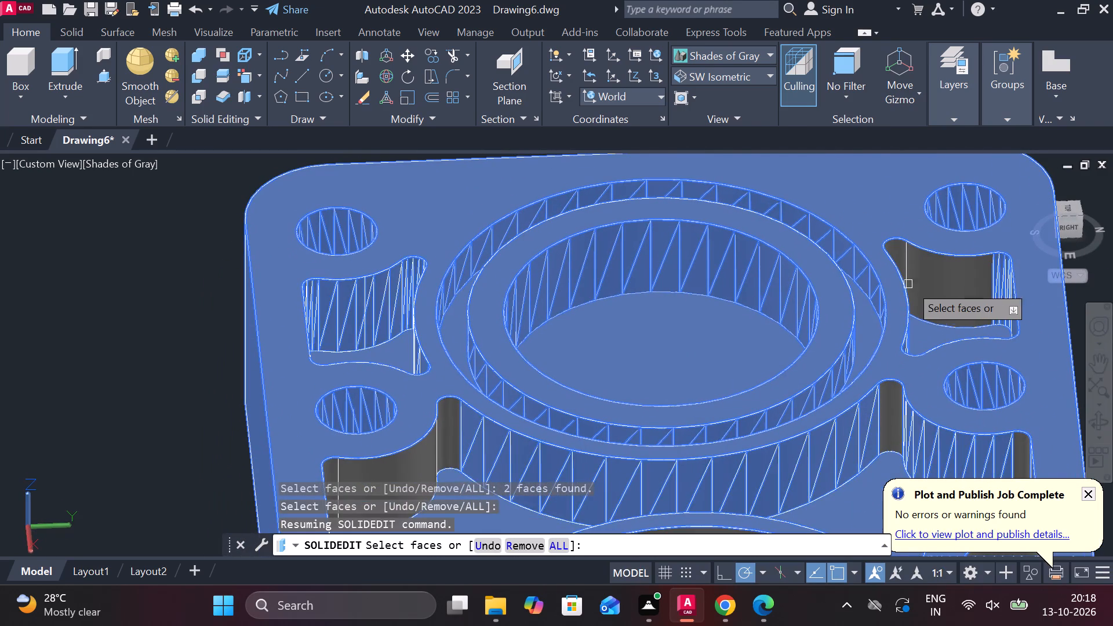
{"action": "left_click", "coordinate": [913, 281]}
{"action": "left_click", "coordinate": [938, 282]}
{"action": "left_click", "coordinate": [961, 268]}
{"action": "left_click", "coordinate": [977, 264]}
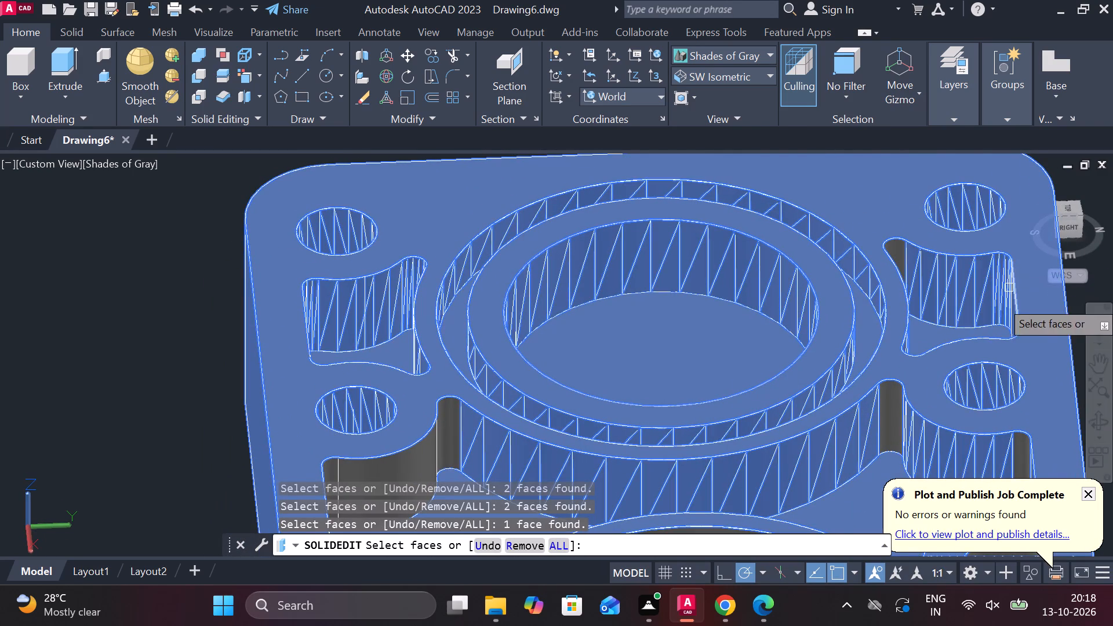
{"action": "scroll", "coordinate": [951, 292], "scroll_direction": "up", "scroll_amount": 1}
{"action": "middle_click_drag", "start_coordinate": [951, 292], "coordinate": [892, 293], "text": "shift"}
{"action": "left_click", "coordinate": [916, 329]}
Add the central pocket's remaining rounded corners and its front curved wall to the color selection.
{"action": "scroll", "coordinate": [916, 341], "scroll_direction": "down", "scroll_amount": 2}
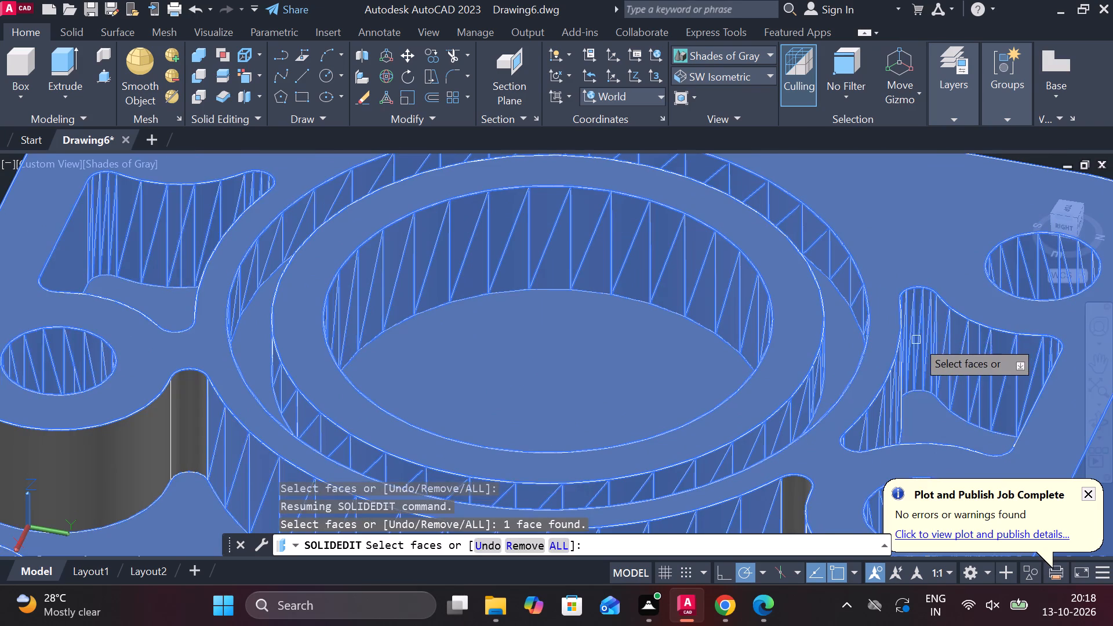
{"action": "left_click", "coordinate": [872, 412]}
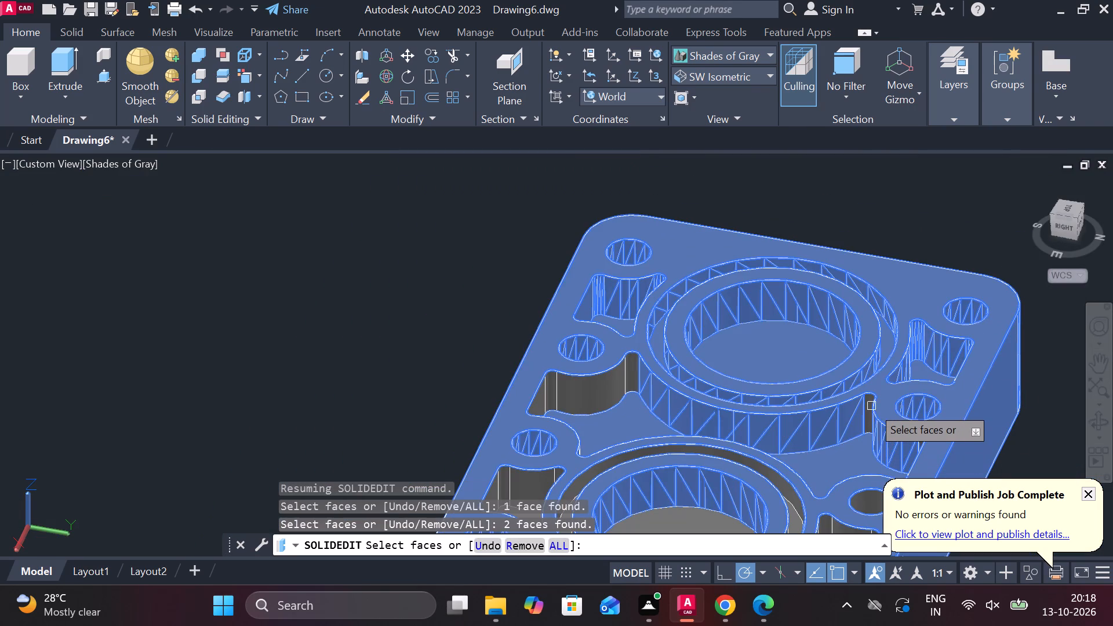
{"action": "left_click", "coordinate": [869, 401]}
{"action": "left_click", "coordinate": [568, 395]}
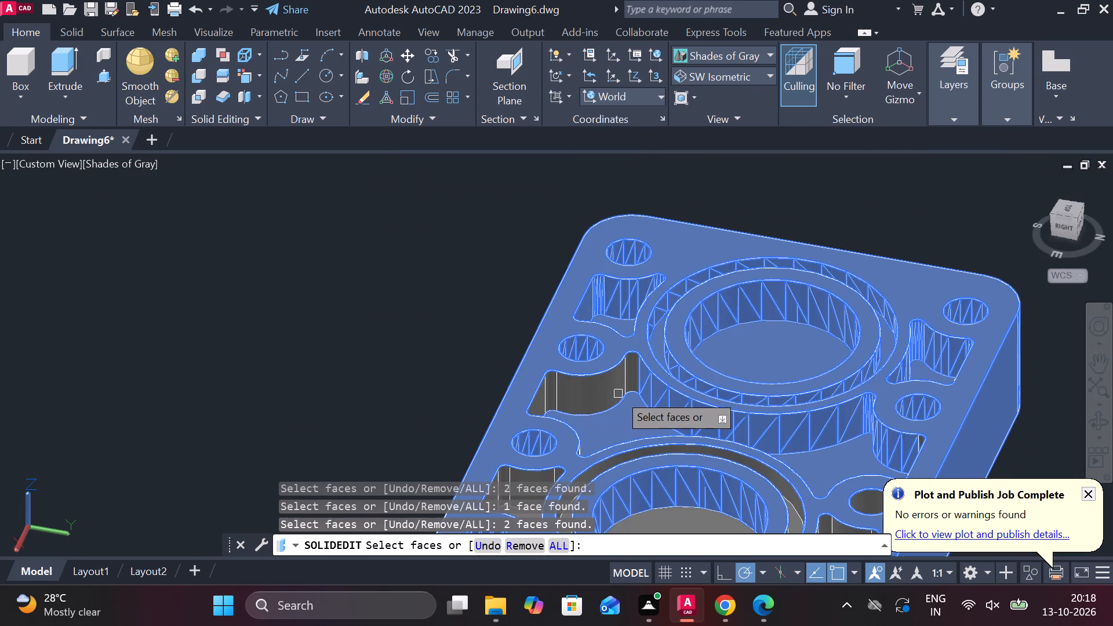
{"action": "left_click", "coordinate": [619, 394]}
{"action": "left_click", "coordinate": [641, 380]}
{"action": "left_click", "coordinate": [545, 404]}
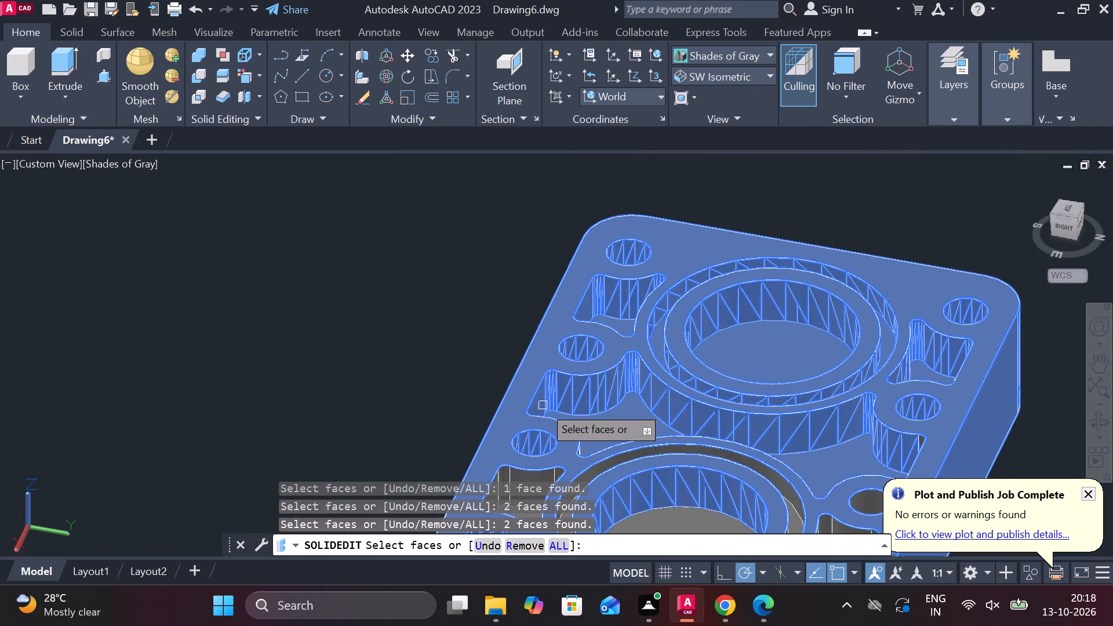
{"action": "left_click", "coordinate": [543, 406]}
Add the east groove's outer wall and the front east pocket's walls and floor to the color selection.
{"action": "left_click", "coordinate": [614, 461]}
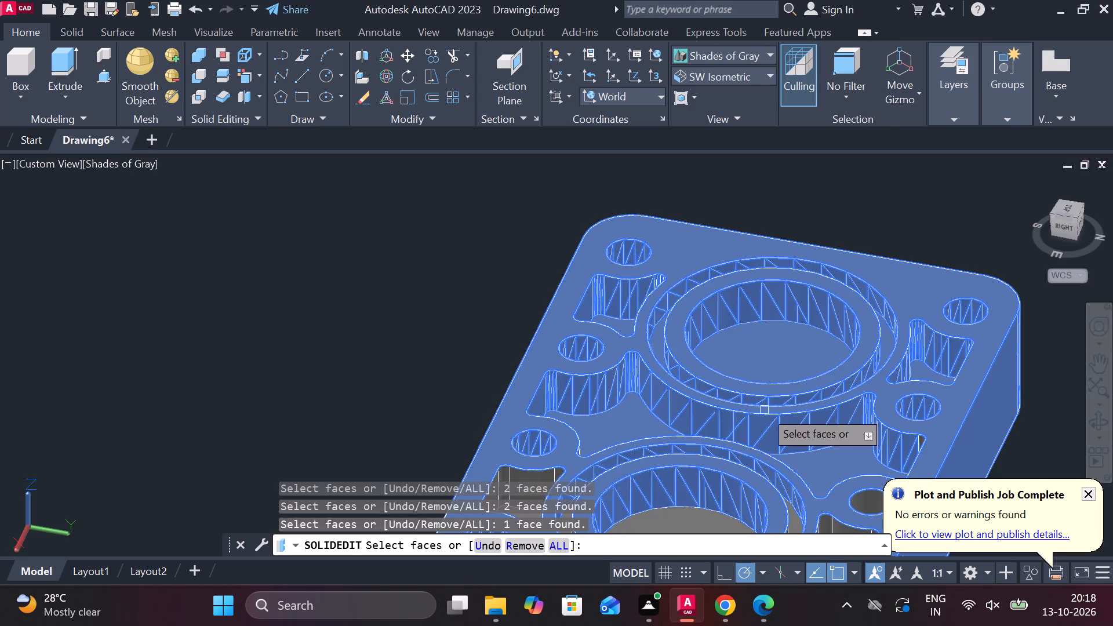
{"action": "scroll", "coordinate": [765, 410], "scroll_direction": "down", "scroll_amount": 1}
{"action": "scroll", "coordinate": [551, 460], "scroll_direction": "up", "scroll_amount": 1}
{"action": "middle_click_drag", "start_coordinate": [552, 460], "coordinate": [595, 361]}
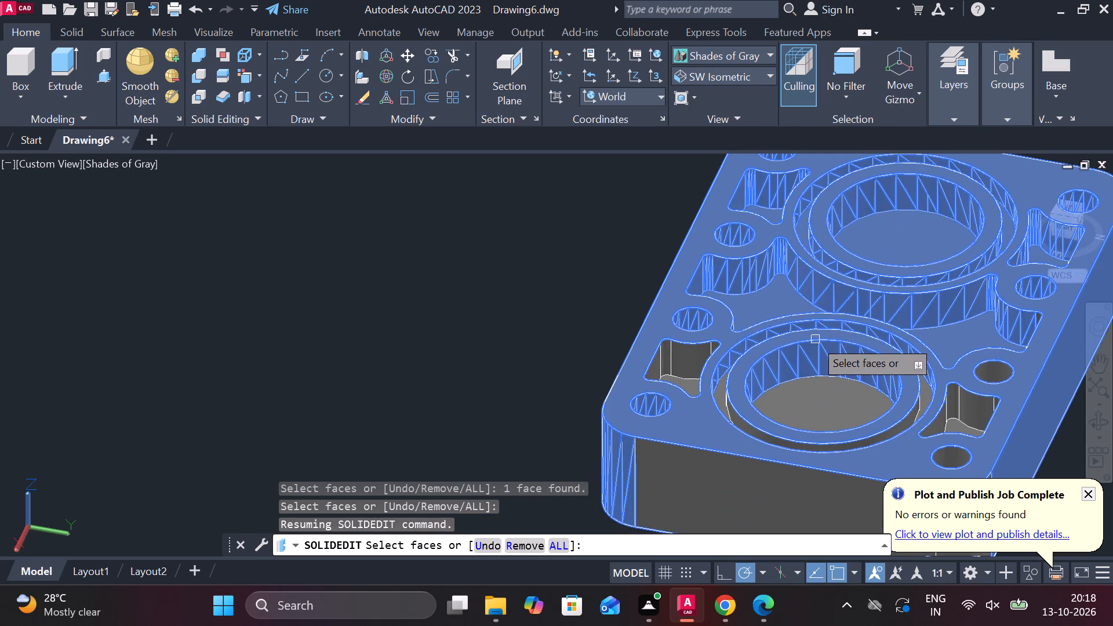
{"action": "left_click", "coordinate": [689, 365]}
{"action": "left_click", "coordinate": [668, 373]}
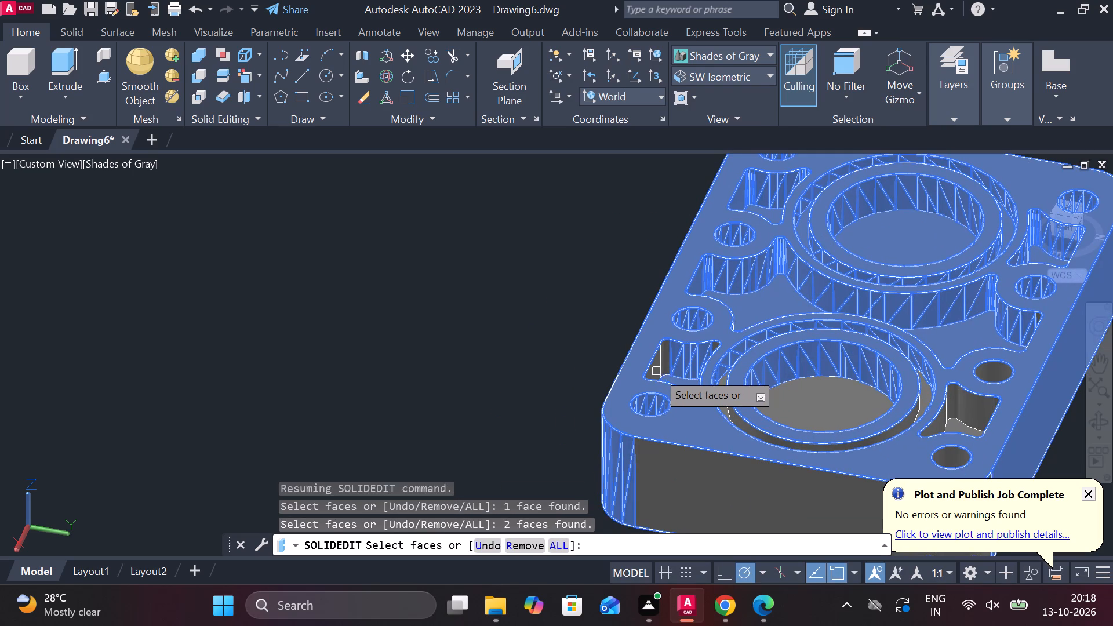
{"action": "left_click", "coordinate": [657, 372]}
Add the block's east end face and the floors of the east recess and its groove to the color selection.
{"action": "left_click", "coordinate": [718, 475]}
{"action": "left_click", "coordinate": [829, 427]}
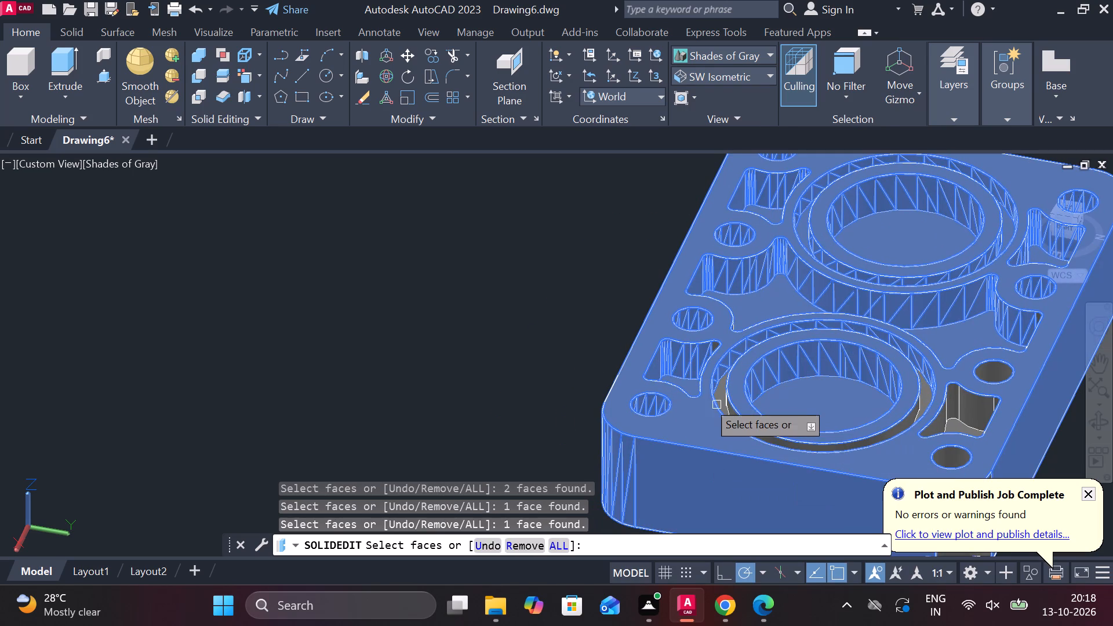
{"action": "left_click", "coordinate": [718, 393]}
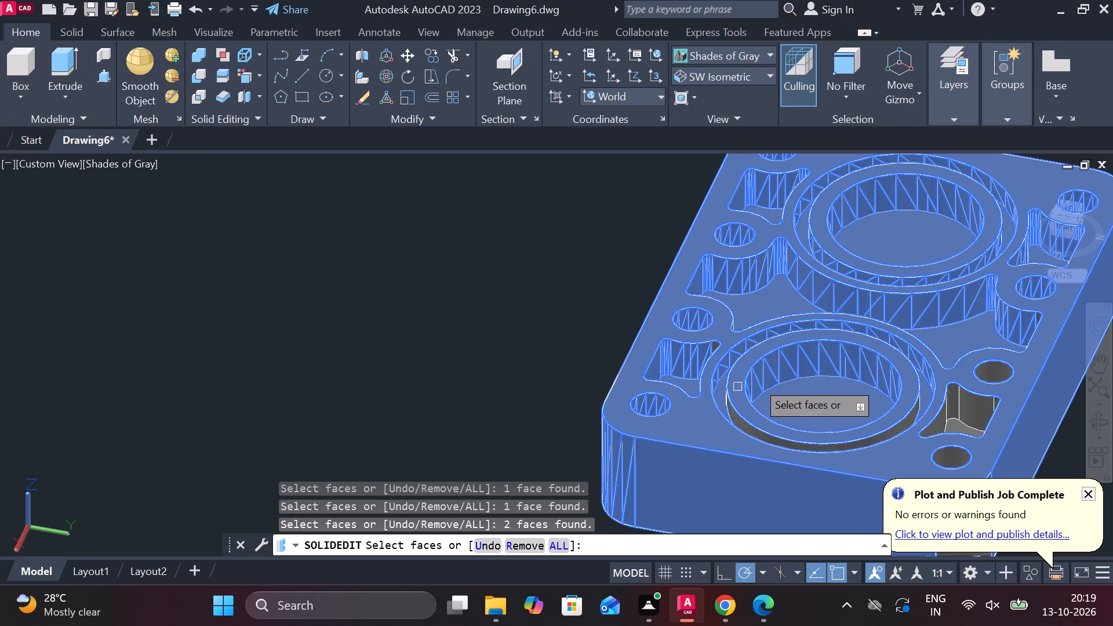
Add the remaining rounded corner faces of the front east pocket and the adjacent central pocket to the color selection.
{"action": "scroll", "coordinate": [717, 347], "scroll_direction": "up", "scroll_amount": 4}
{"action": "left_click", "coordinate": [715, 348]}
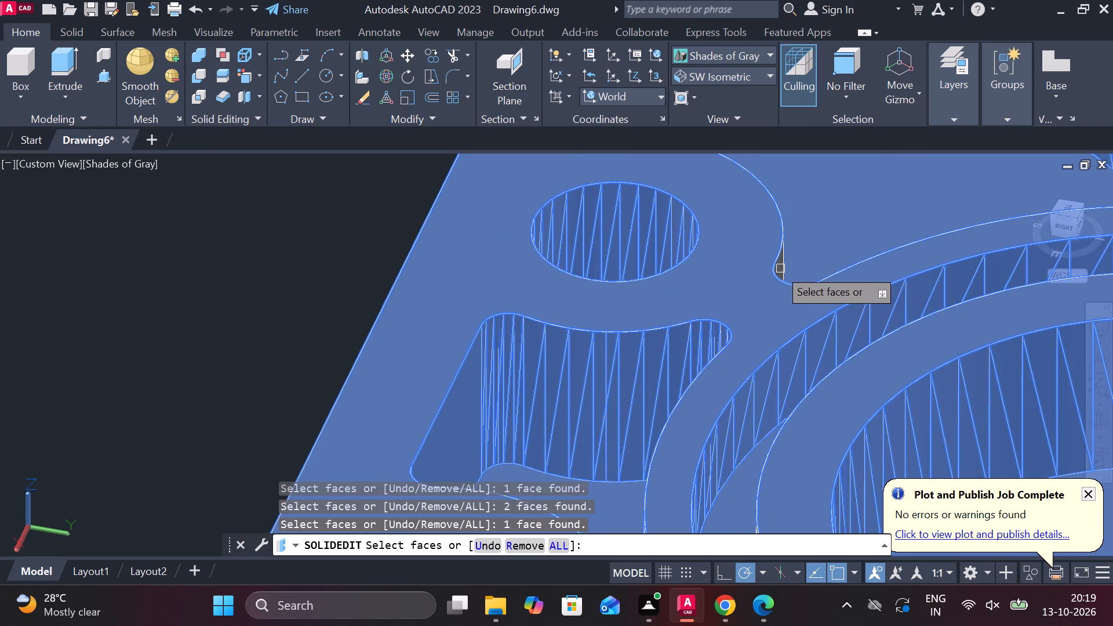
{"action": "left_click", "coordinate": [779, 268]}
Add the rear east pocket's visible walls, rounded corner faces and floor to the color selection.
{"action": "scroll", "coordinate": [805, 279], "scroll_direction": "down", "scroll_amount": 3}
{"action": "left_click", "coordinate": [1042, 354]}
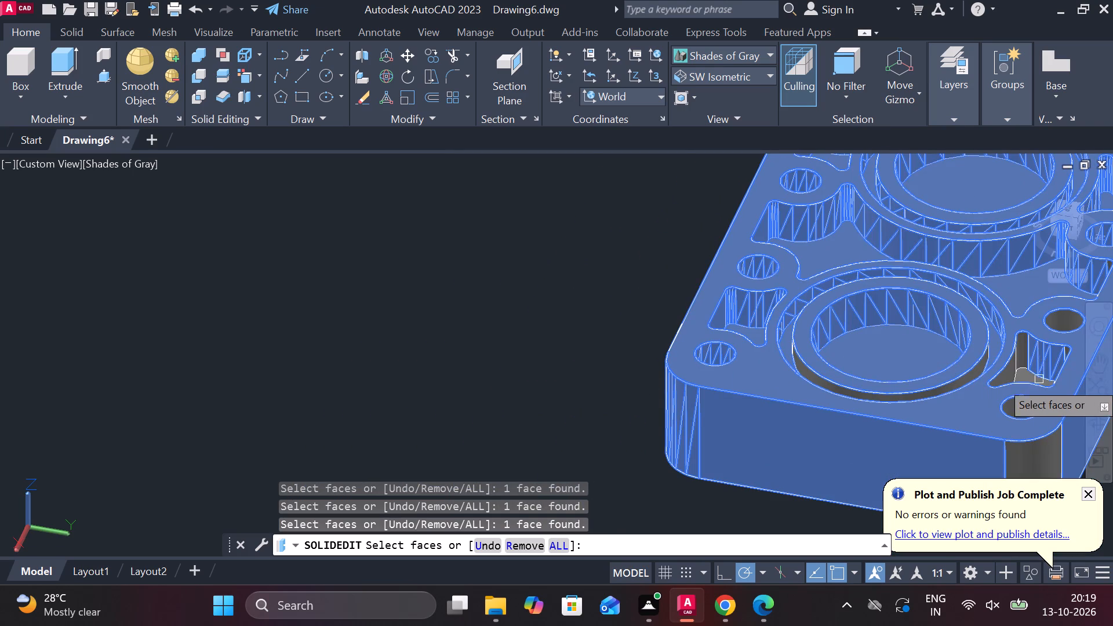
{"action": "left_click", "coordinate": [1030, 385]}
{"action": "left_click", "coordinate": [1014, 378]}
{"action": "left_click", "coordinate": [1023, 361]}
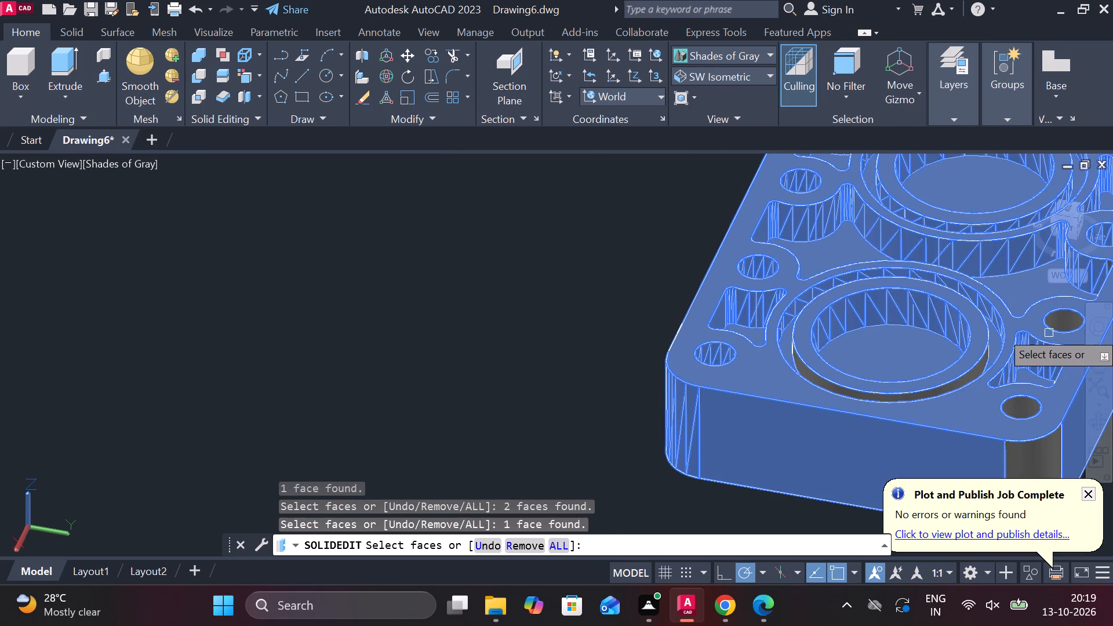
Add the two rear-row east holes and the block's rounded northeast vertical corner to the color selection.
{"action": "left_click", "coordinate": [1065, 325]}
{"action": "left_click", "coordinate": [1025, 404]}
{"action": "left_click", "coordinate": [1034, 459]}
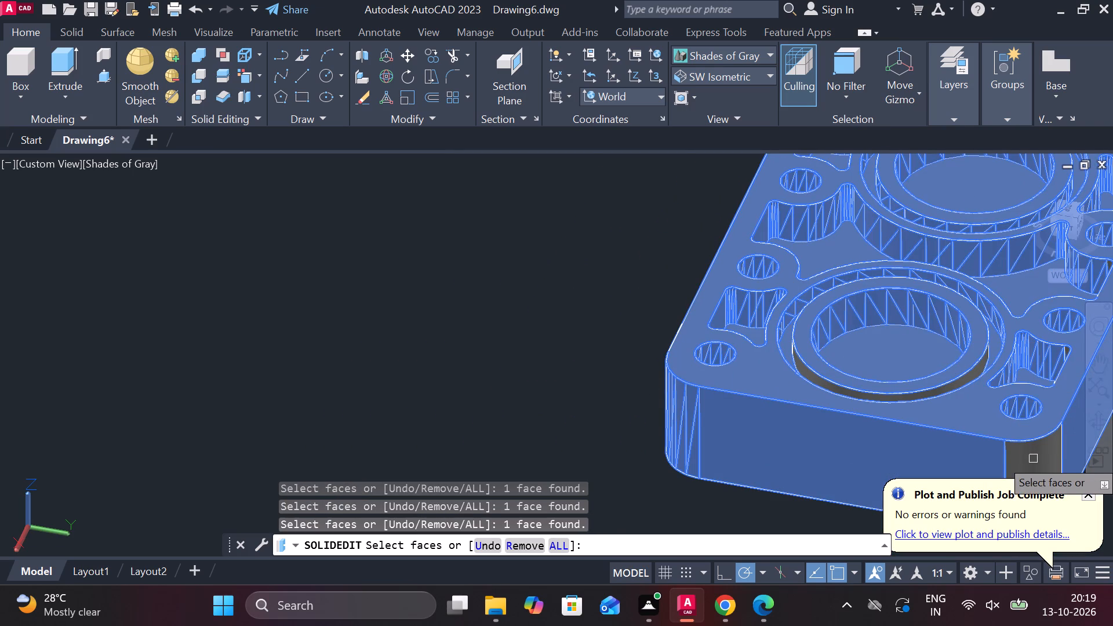
{"action": "left_click", "coordinate": [1038, 454]}
{"action": "left_click", "coordinate": [1045, 452]}
{"action": "middle_click_drag", "start_coordinate": [989, 422], "coordinate": [933, 404]}
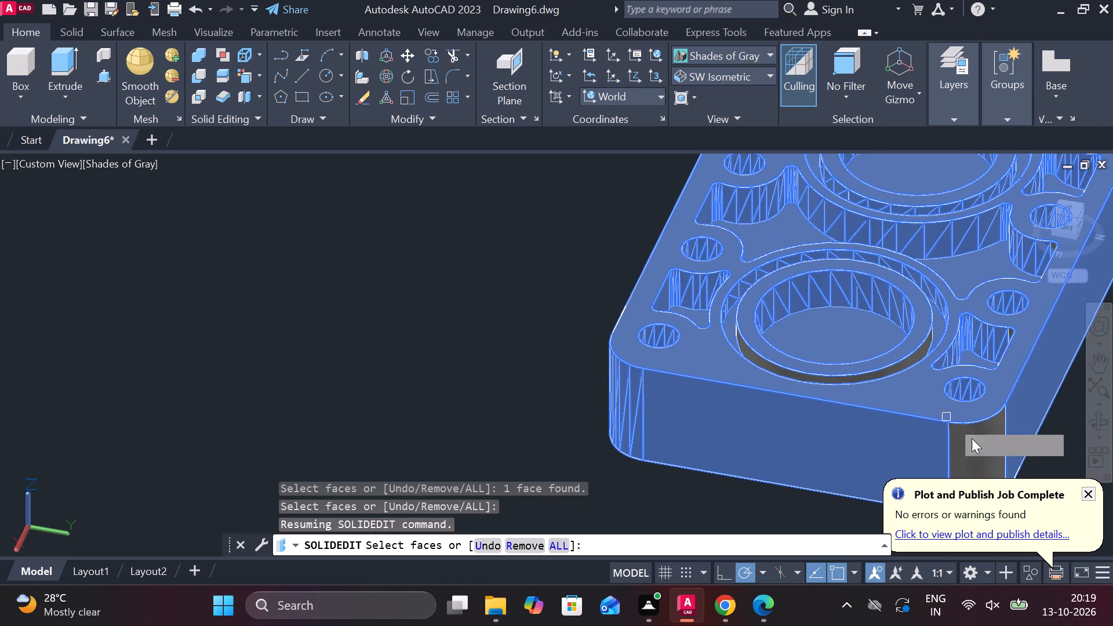
{"action": "left_click", "coordinate": [999, 469]}
Add the inner wall of the east recess's groove to the color selection.
{"action": "left_click", "coordinate": [749, 361]}
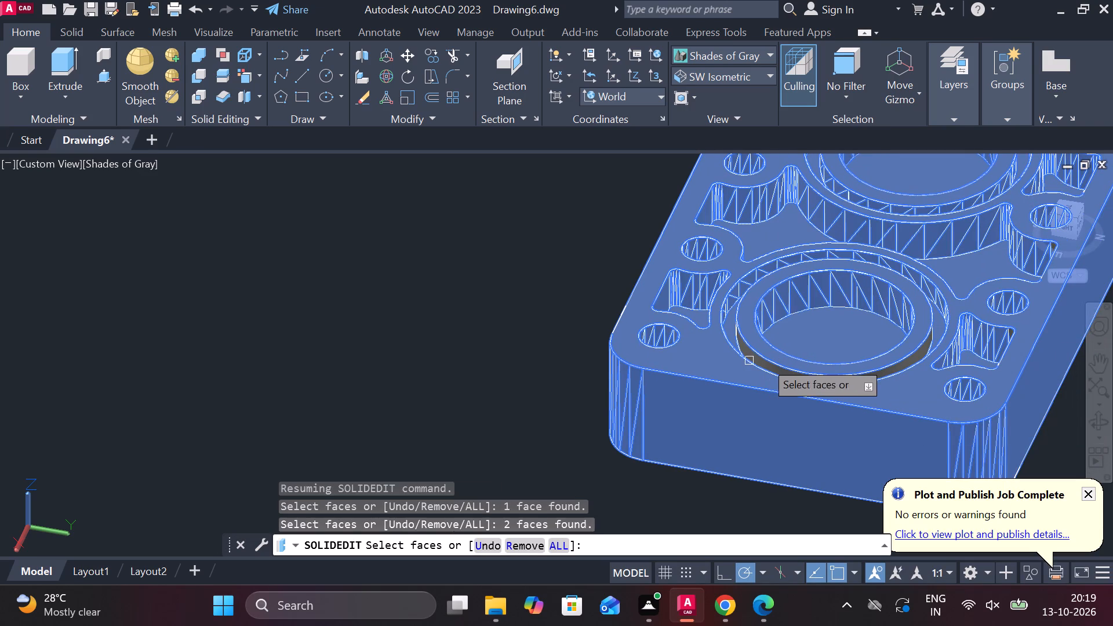
{"action": "left_click", "coordinate": [769, 361]}
Add the rear east pocket's back and west corner faces and the central pocket's rear west corner to the color selection.
{"action": "scroll", "coordinate": [904, 341], "scroll_direction": "down", "scroll_amount": 1}
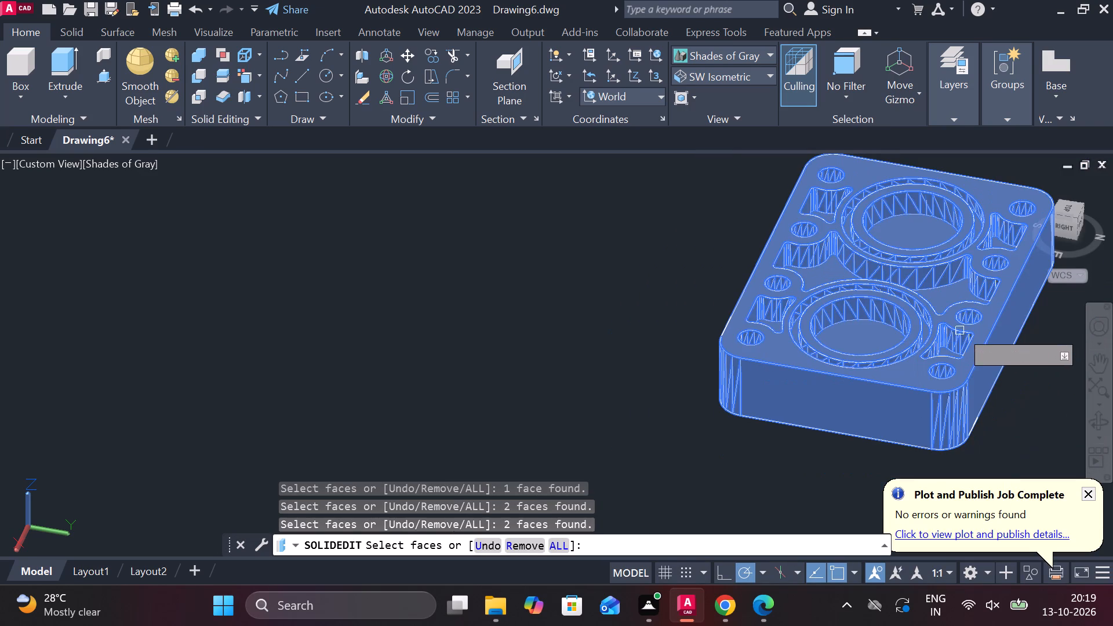
{"action": "scroll", "coordinate": [728, 333], "scroll_direction": "down", "scroll_amount": 1}
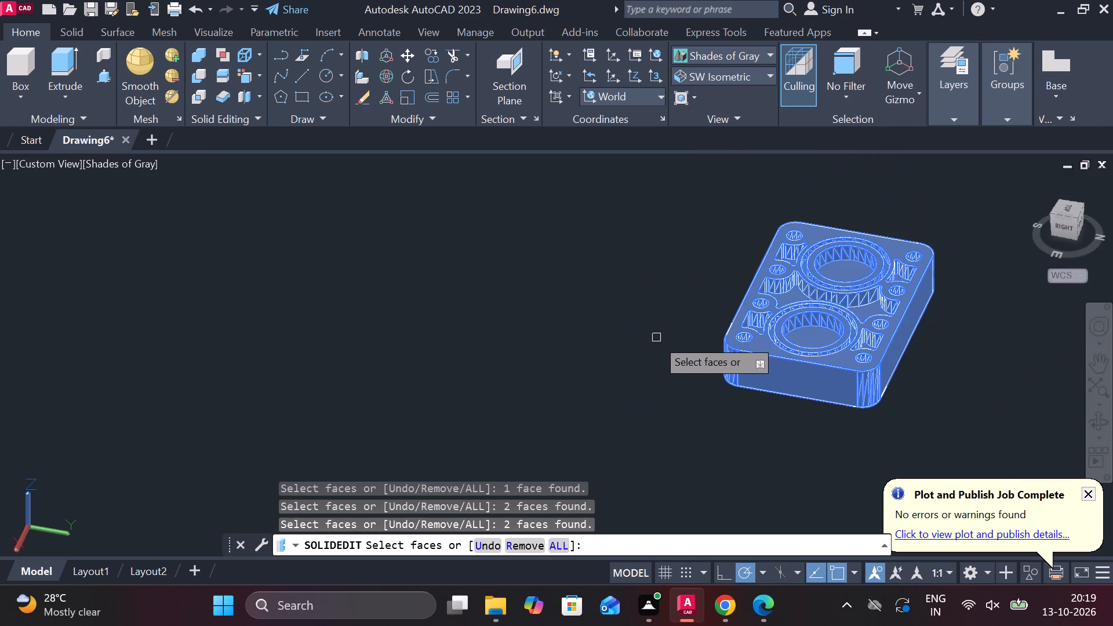
{"action": "middle_click_drag", "start_coordinate": [685, 341], "coordinate": [861, 352], "text": "shift"}
{"action": "scroll", "coordinate": [887, 236], "scroll_direction": "up", "scroll_amount": 3}
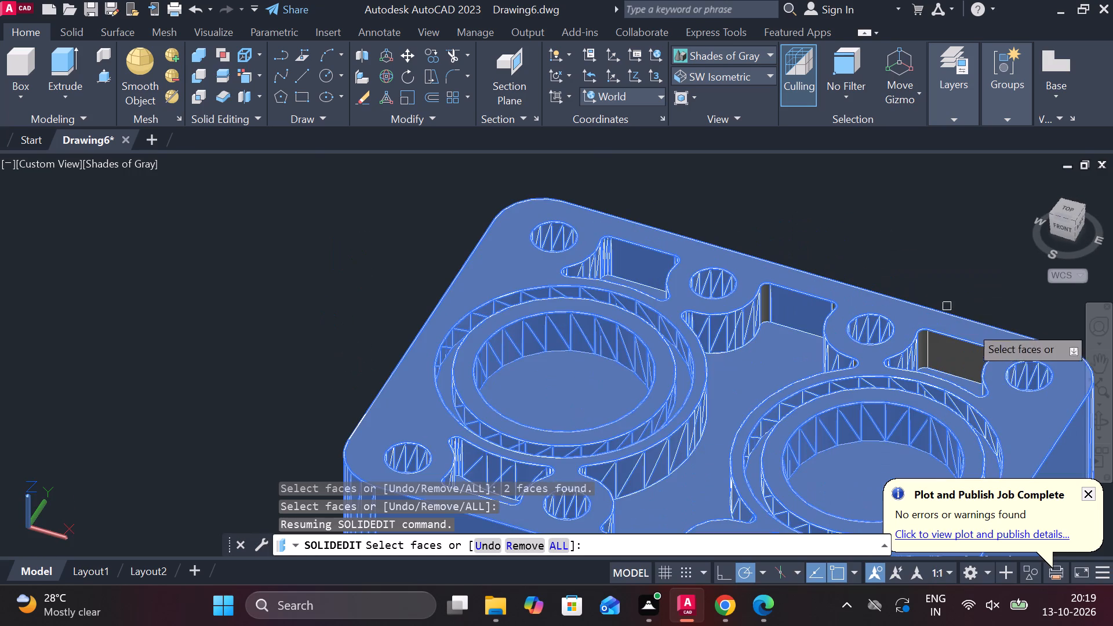
{"action": "left_click", "coordinate": [960, 350]}
{"action": "left_click", "coordinate": [921, 352]}
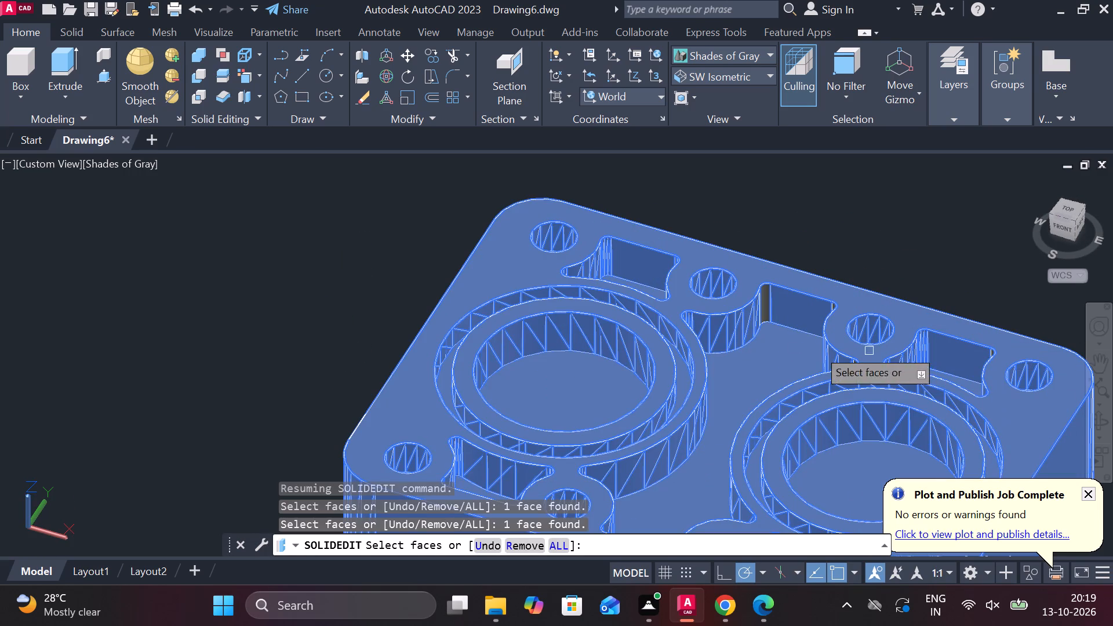
{"action": "left_click", "coordinate": [770, 312]}
On the underside, add the remaining wall and shoulder faces of the rear row's two middle stepped holes to the color selection.
{"action": "scroll", "coordinate": [769, 325], "scroll_direction": "down", "scroll_amount": 2}
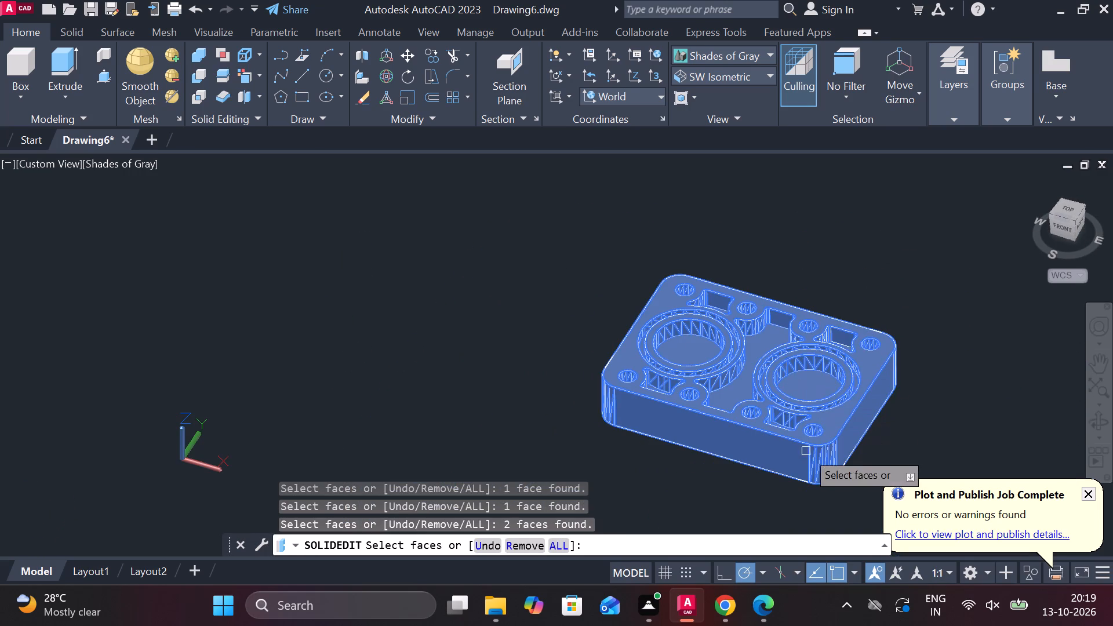
{"action": "middle_click_drag", "start_coordinate": [806, 453], "coordinate": [593, 250], "text": "shift"}
{"action": "scroll", "coordinate": [782, 339], "scroll_direction": "up", "scroll_amount": 1}
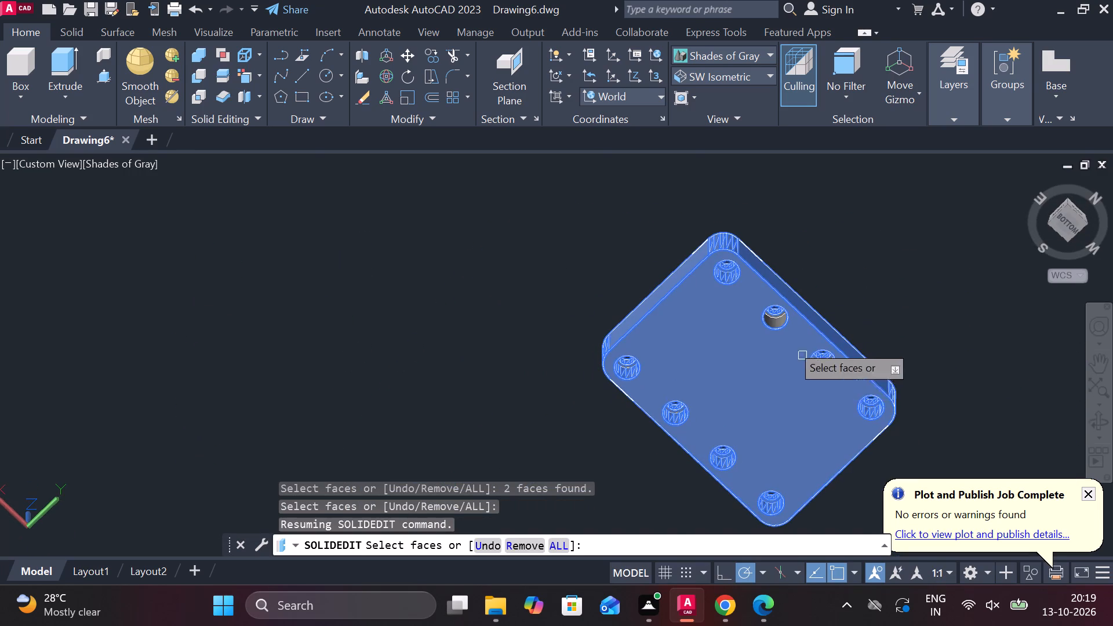
{"action": "scroll", "coordinate": [780, 338], "scroll_direction": "up", "scroll_amount": 1}
{"action": "left_click", "coordinate": [765, 319]}
{"action": "left_click", "coordinate": [773, 296]}
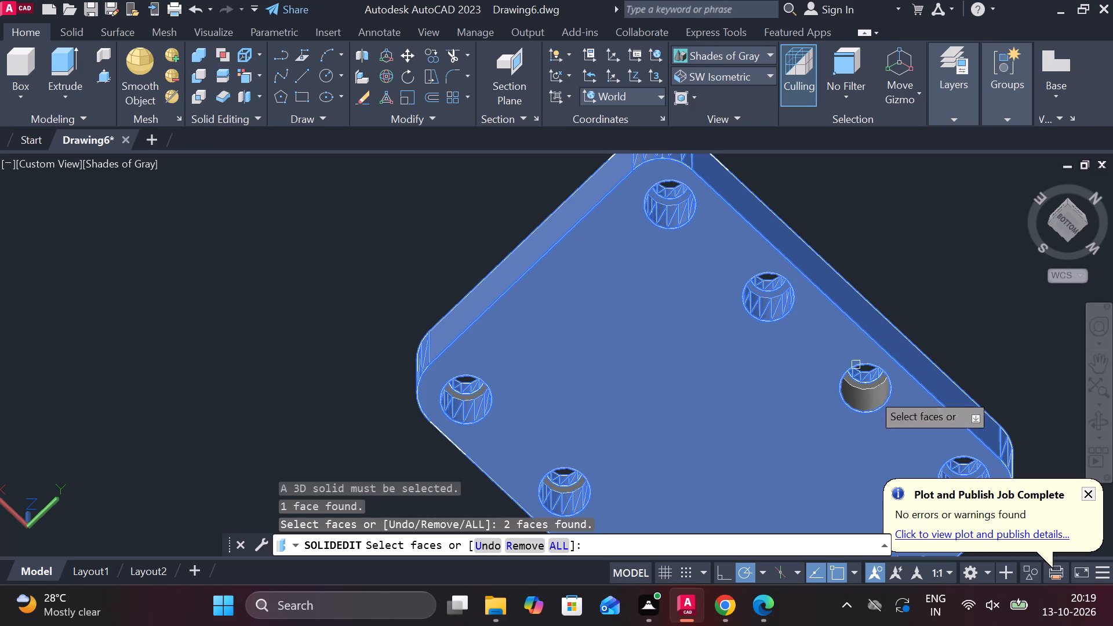
{"action": "left_click", "coordinate": [875, 409]}
{"action": "scroll", "coordinate": [870, 397], "scroll_direction": "up", "scroll_amount": 2}
{"action": "left_click", "coordinate": [872, 376]}
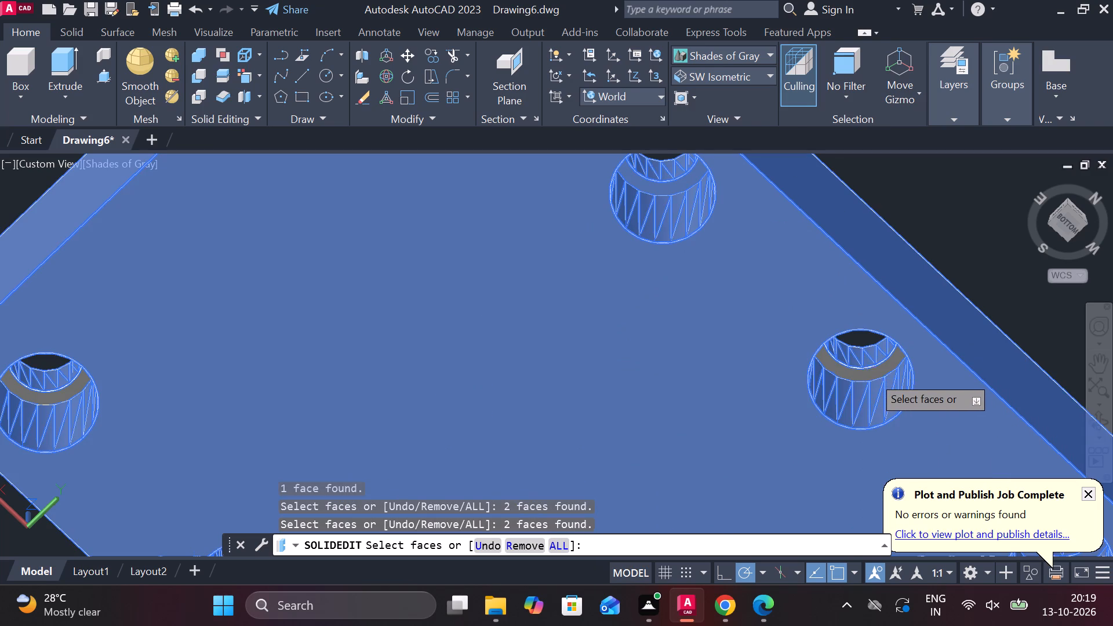
On the underside, add the shoulder faces of the front row's two easternmost stepped holes to the color selection.
{"action": "scroll", "coordinate": [872, 377], "scroll_direction": "down", "scroll_amount": 2}
{"action": "scroll", "coordinate": [521, 438], "scroll_direction": "up", "scroll_amount": 1}
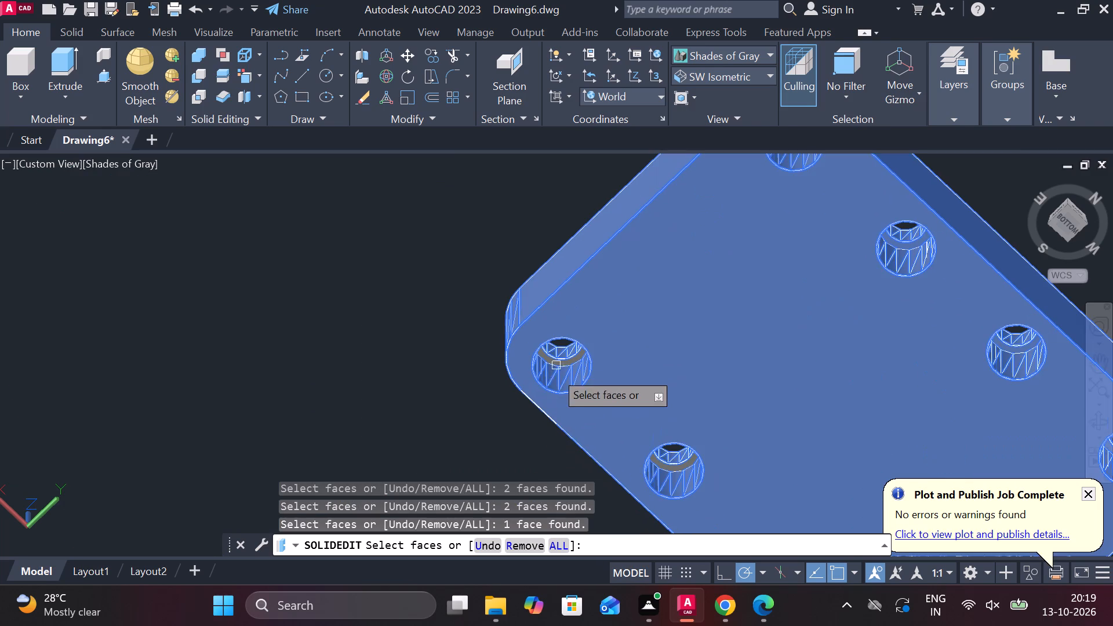
{"action": "scroll", "coordinate": [552, 375], "scroll_direction": "up", "scroll_amount": 3}
{"action": "left_click", "coordinate": [592, 338]}
{"action": "scroll", "coordinate": [615, 377], "scroll_direction": "down", "scroll_amount": 3}
{"action": "scroll", "coordinate": [687, 442], "scroll_direction": "up", "scroll_amount": 3}
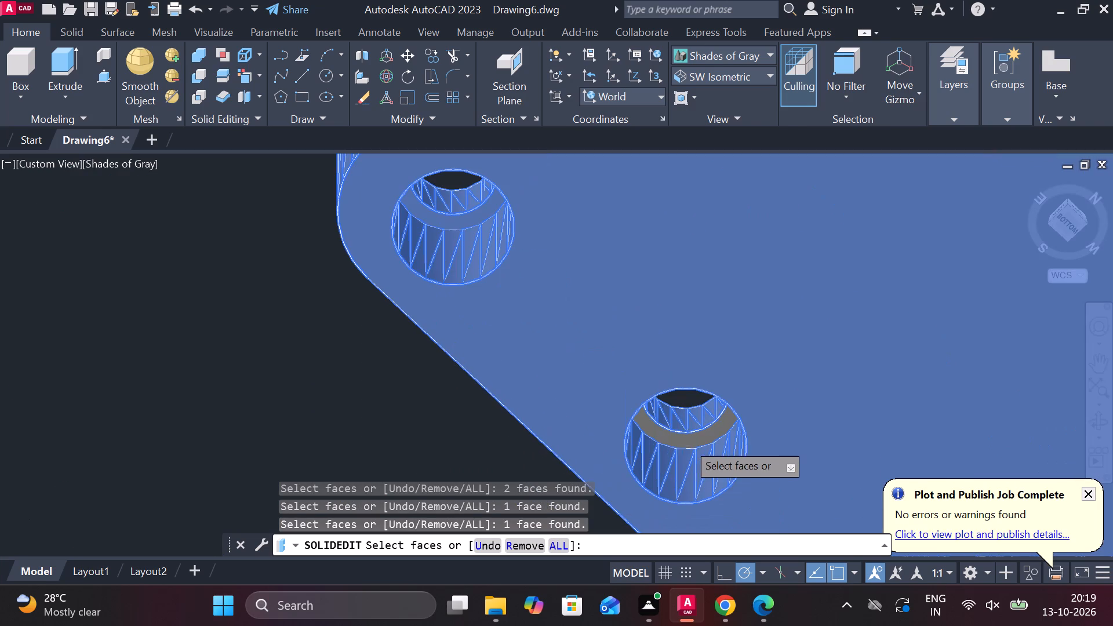
{"action": "left_click", "coordinate": [694, 441]}
Check the block from all sides for unselected faces and color the selected faces with index color 8.
{"action": "scroll", "coordinate": [692, 442], "scroll_direction": "down", "scroll_amount": 4}
{"action": "scroll", "coordinate": [752, 498], "scroll_direction": "up", "scroll_amount": 1}
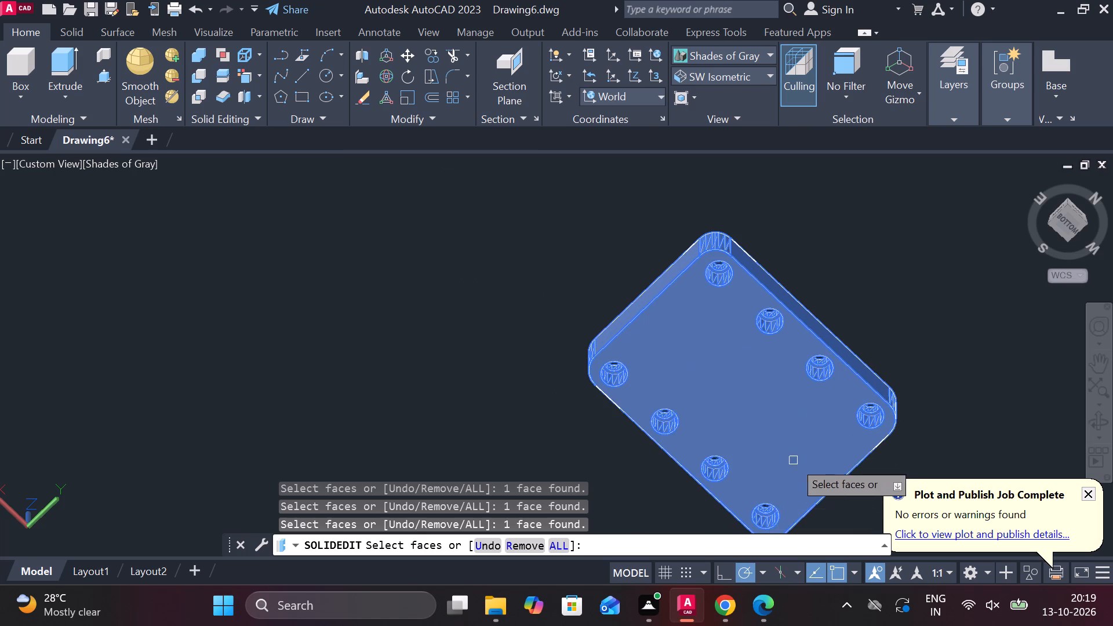
{"action": "middle_click_drag", "start_coordinate": [794, 461], "coordinate": [694, 385]}
{"action": "scroll", "coordinate": [719, 413], "scroll_direction": "down", "scroll_amount": 1}
{"action": "middle_click_drag", "start_coordinate": [703, 489], "coordinate": [646, 398], "text": "shift"}
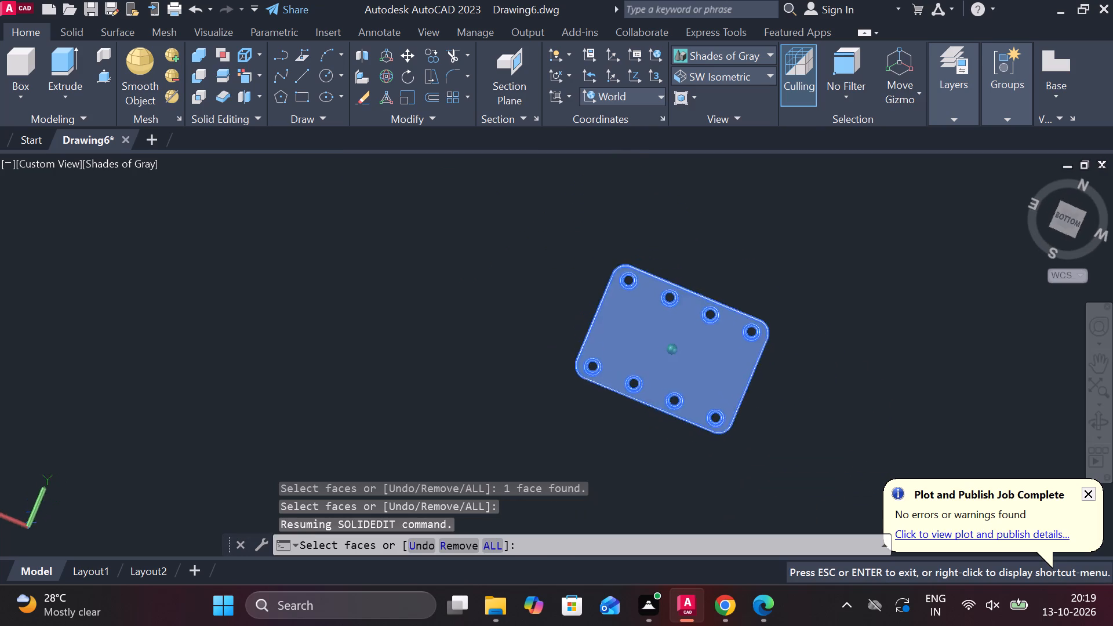
{"action": "middle_click_drag", "start_coordinate": [646, 398], "coordinate": [696, 494], "text": "shift"}
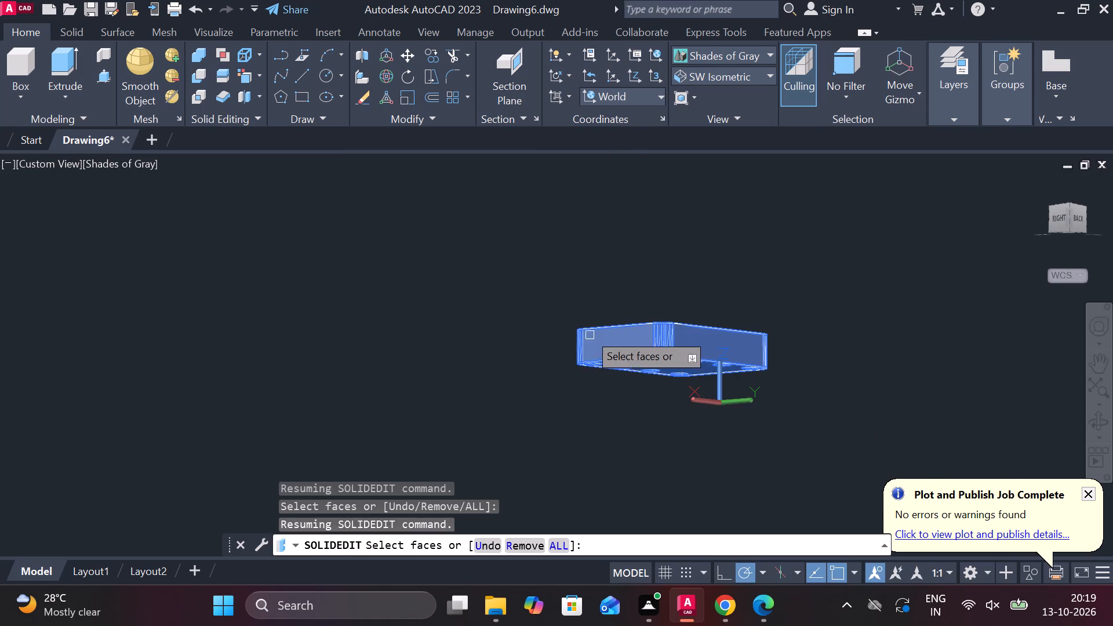
{"action": "middle_click_drag", "start_coordinate": [563, 308], "coordinate": [790, 447], "text": "shift"}
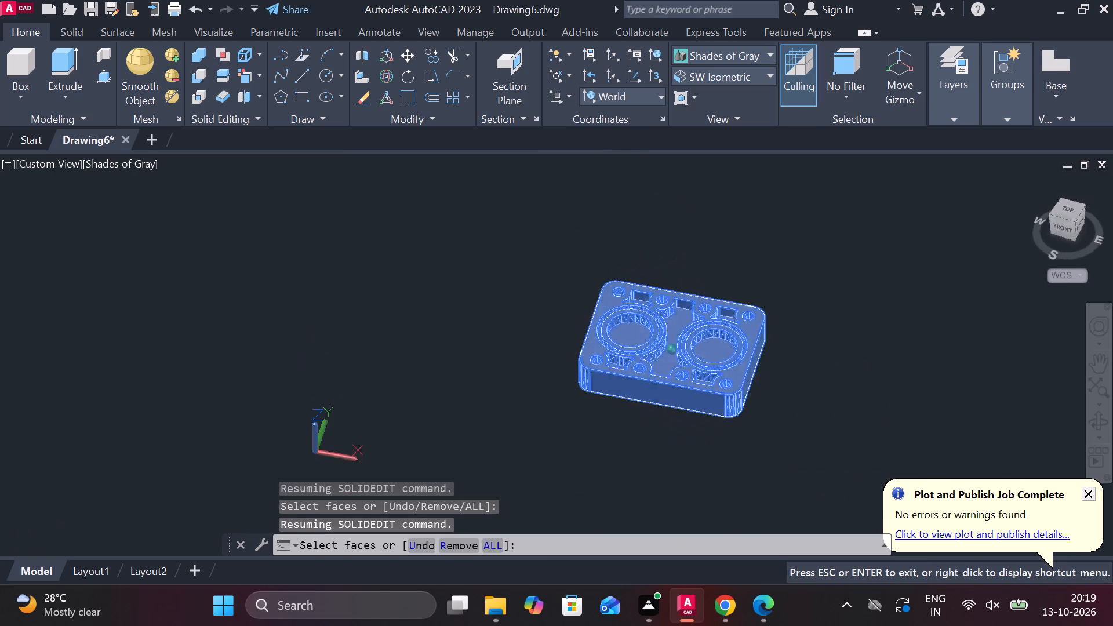
{"action": "middle_click_drag", "start_coordinate": [790, 447], "coordinate": [457, 447], "text": "shift"}
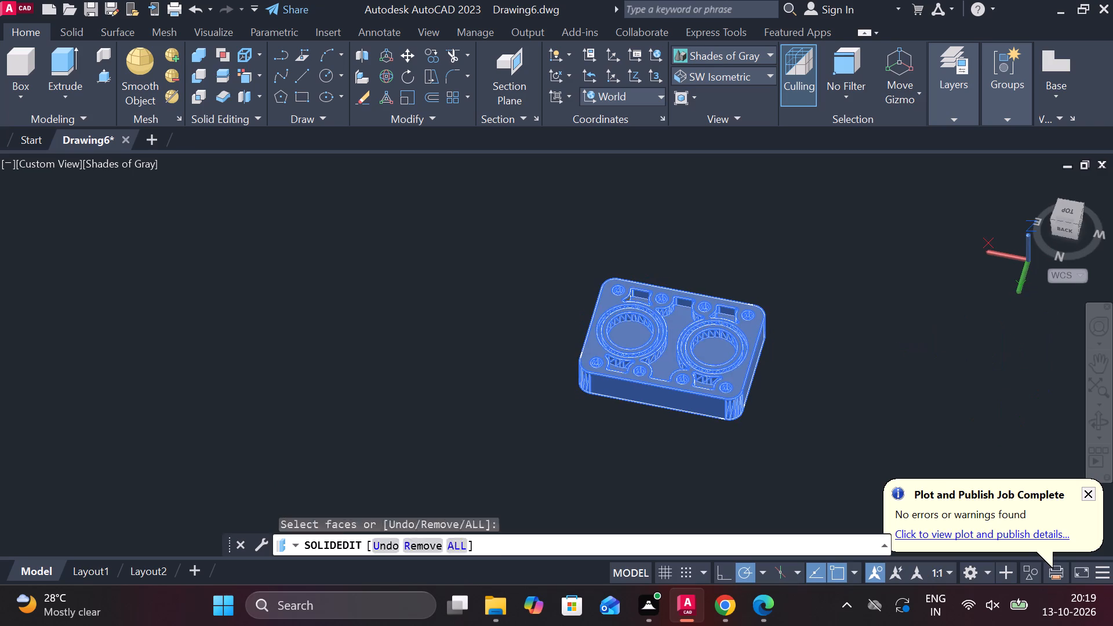
{"action": "key", "text": "Return"}
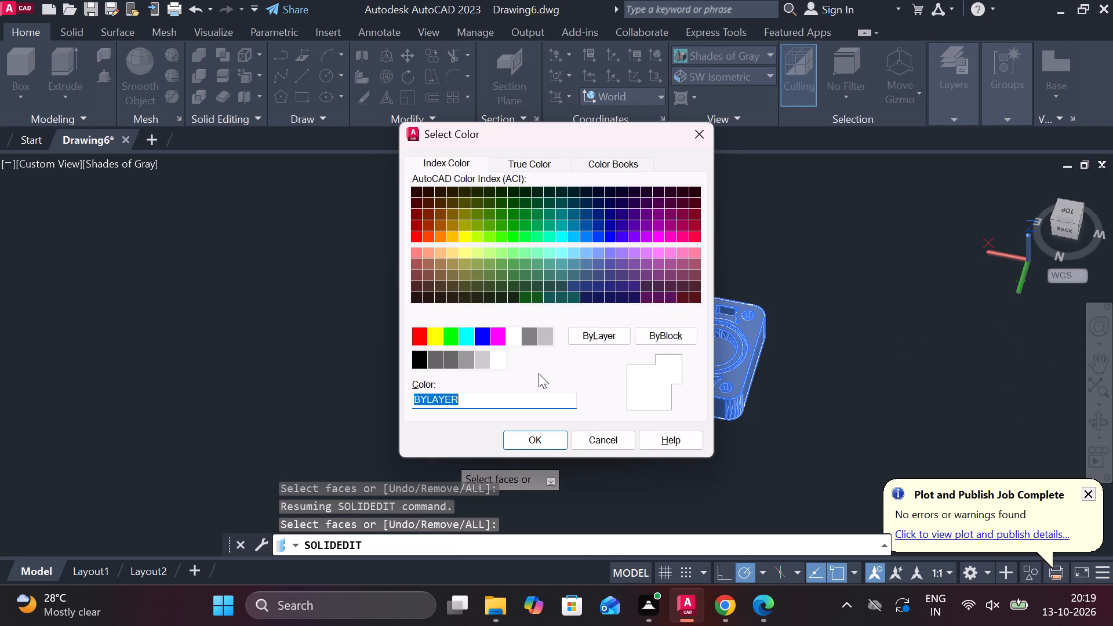
{"action": "left_click", "coordinate": [536, 339]}
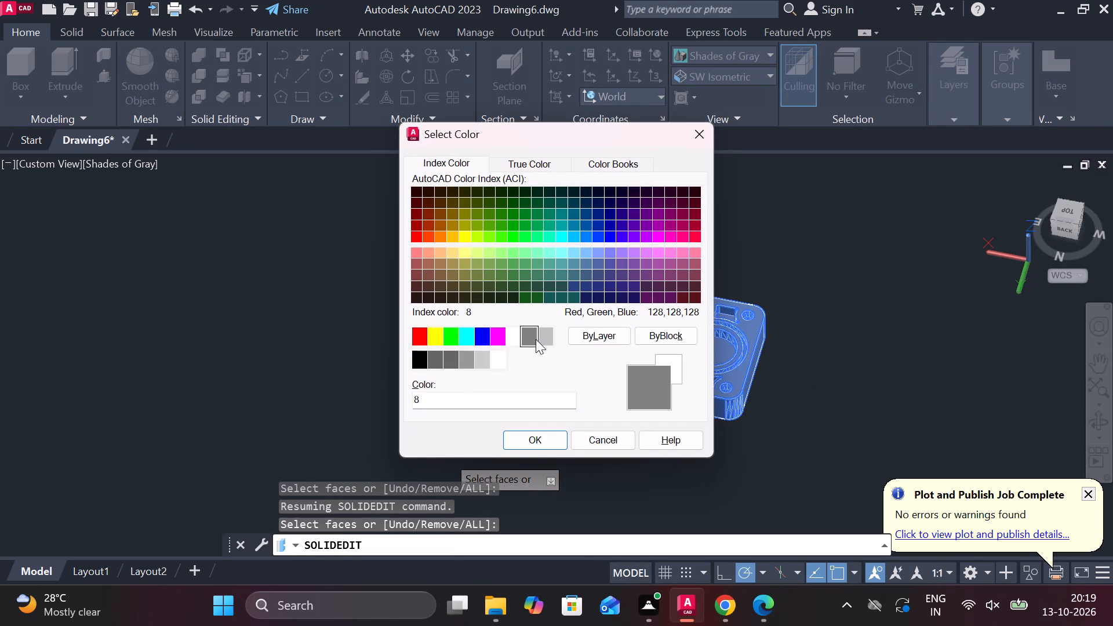
{"action": "left_click", "coordinate": [546, 443]}
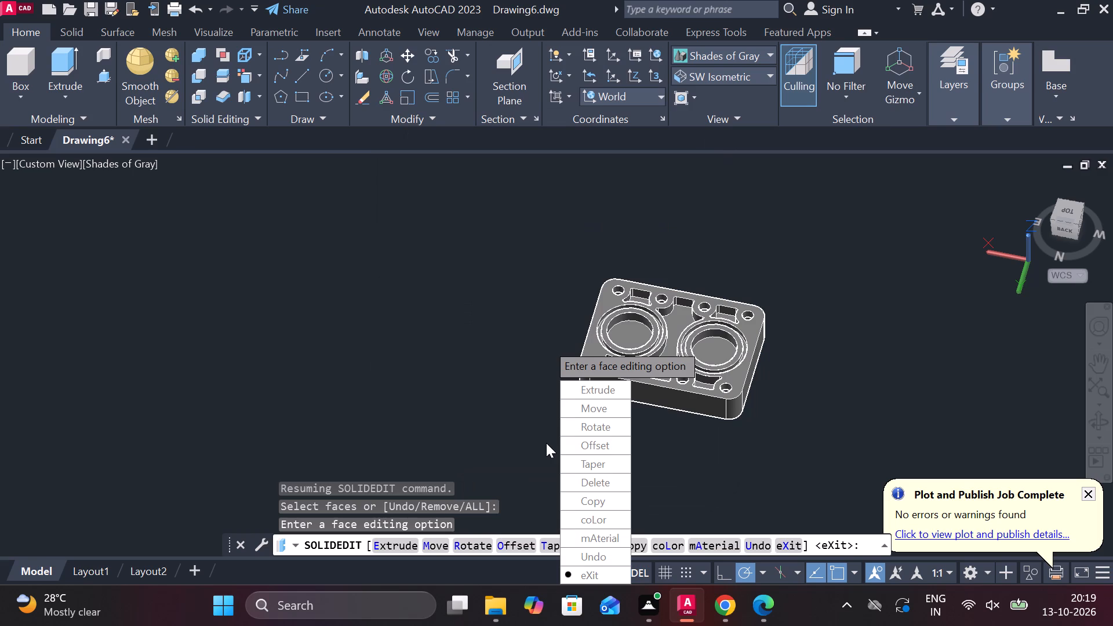
{"action": "key", "text": "Return"}
{"action": "key", "text": "Return"}
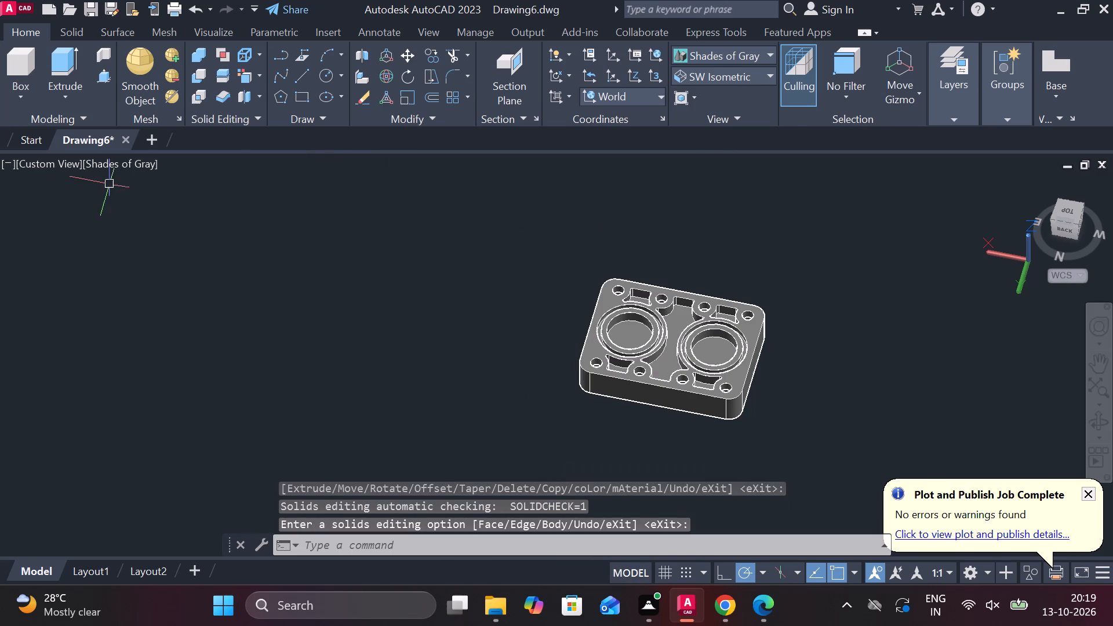
Set the viewport's visual style to Shaded with edges.
{"action": "left_click", "coordinate": [149, 167]}
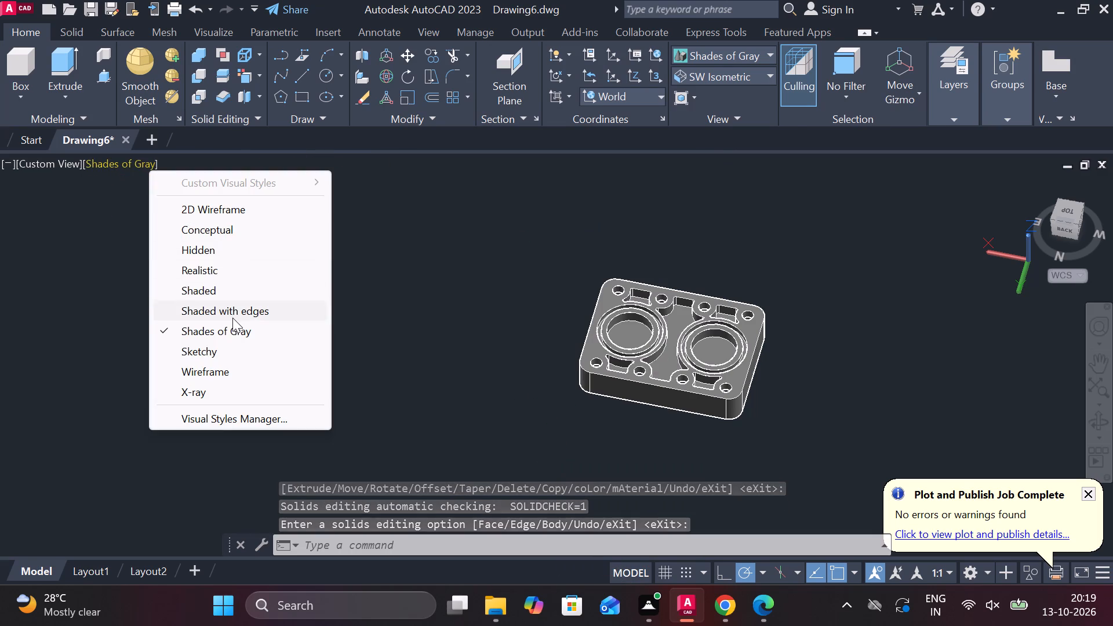
{"action": "left_click", "coordinate": [232, 318]}
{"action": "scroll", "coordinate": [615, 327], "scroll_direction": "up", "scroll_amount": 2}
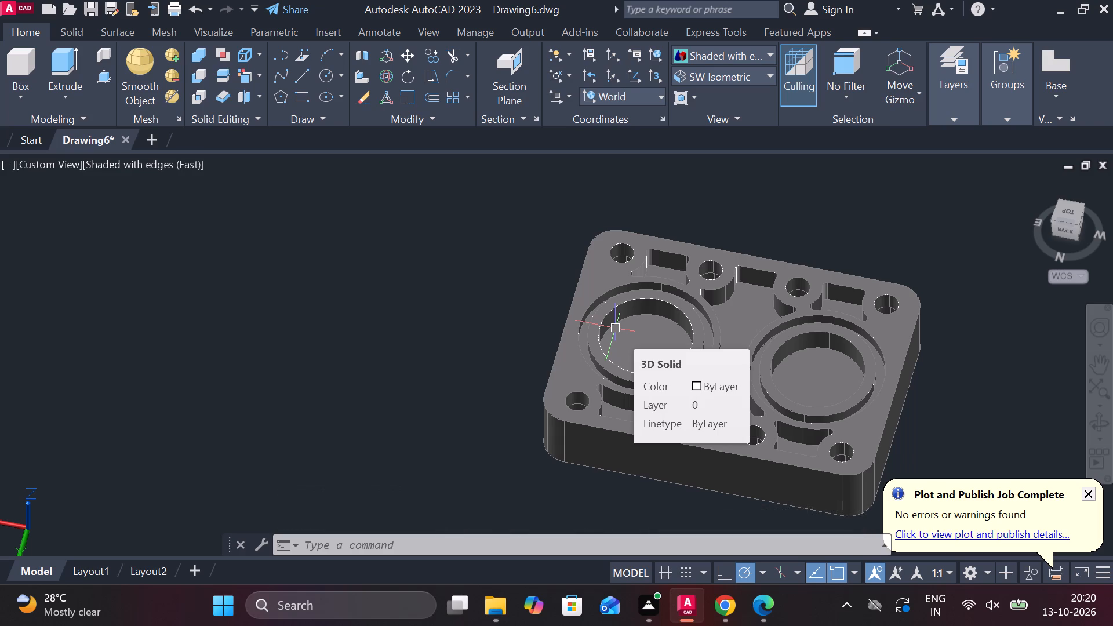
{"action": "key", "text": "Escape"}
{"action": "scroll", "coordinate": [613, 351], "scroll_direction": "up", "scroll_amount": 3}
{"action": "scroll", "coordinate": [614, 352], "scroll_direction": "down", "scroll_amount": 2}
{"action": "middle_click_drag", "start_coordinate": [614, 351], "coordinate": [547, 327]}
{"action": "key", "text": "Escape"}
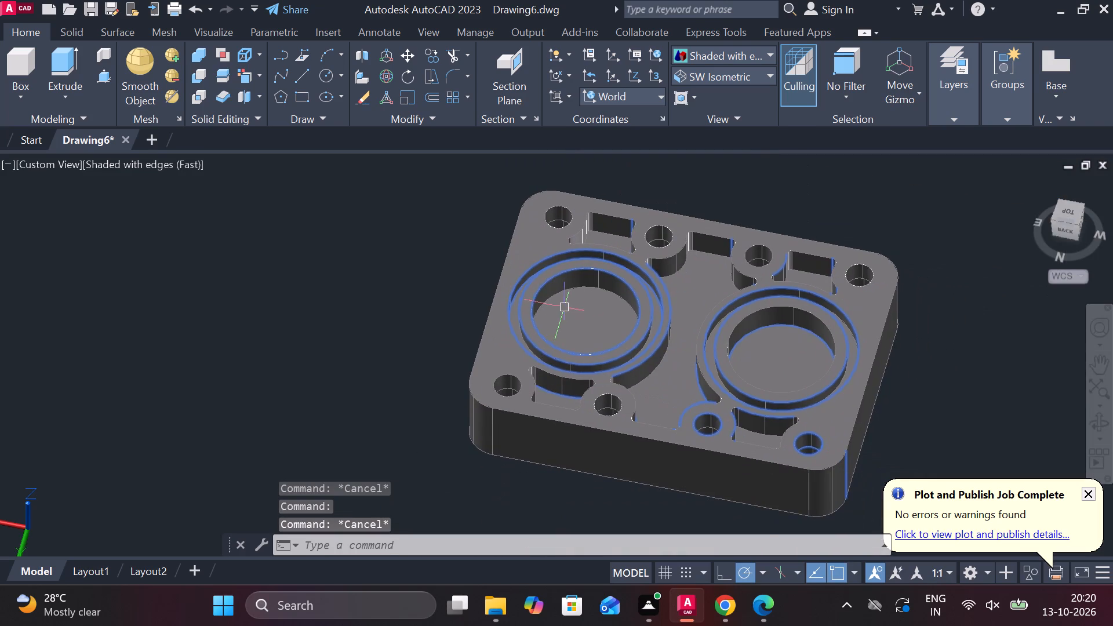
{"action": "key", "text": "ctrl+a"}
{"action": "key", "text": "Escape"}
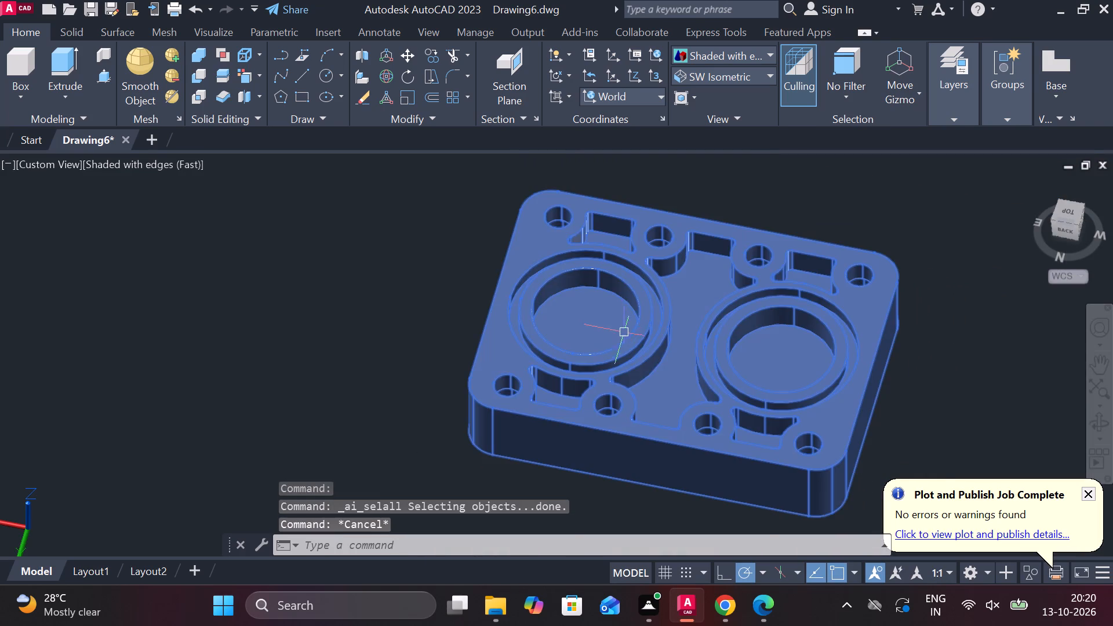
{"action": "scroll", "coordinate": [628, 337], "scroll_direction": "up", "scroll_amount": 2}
Set the viewport's visual style to 2D Wireframe.
{"action": "left_click", "coordinate": [714, 43]}
{"action": "left_click", "coordinate": [715, 62]}
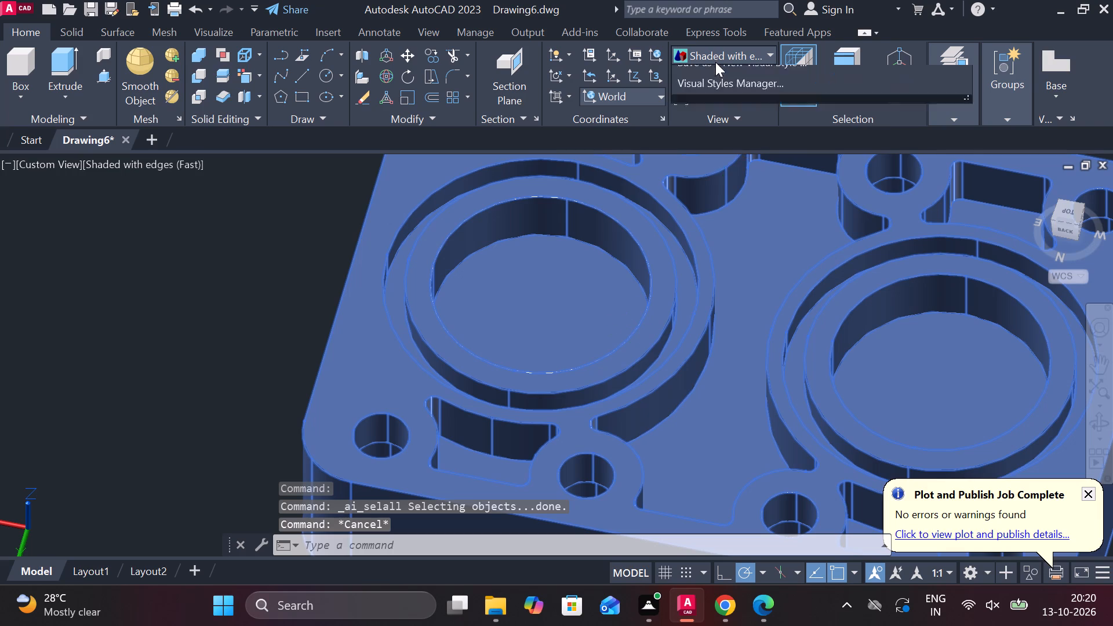
{"action": "left_click", "coordinate": [712, 76]}
Erase the three leftover profile circles around the eastern round recess and the long arc of the adjoining rear pocket's outline.
{"action": "left_click", "coordinate": [612, 353]}
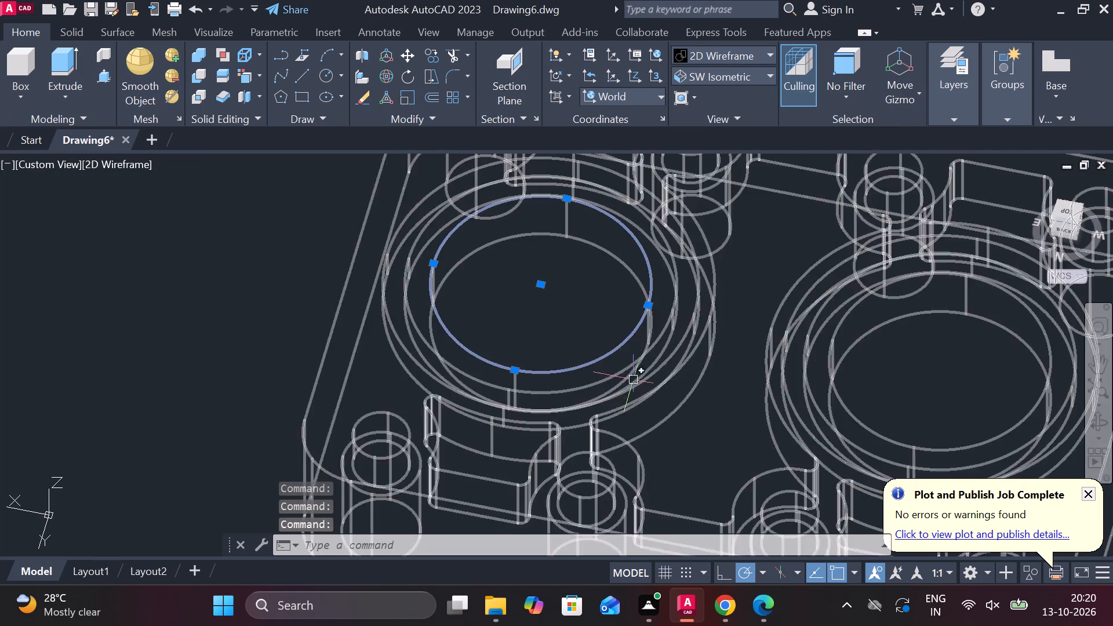
{"action": "left_click", "coordinate": [612, 372]}
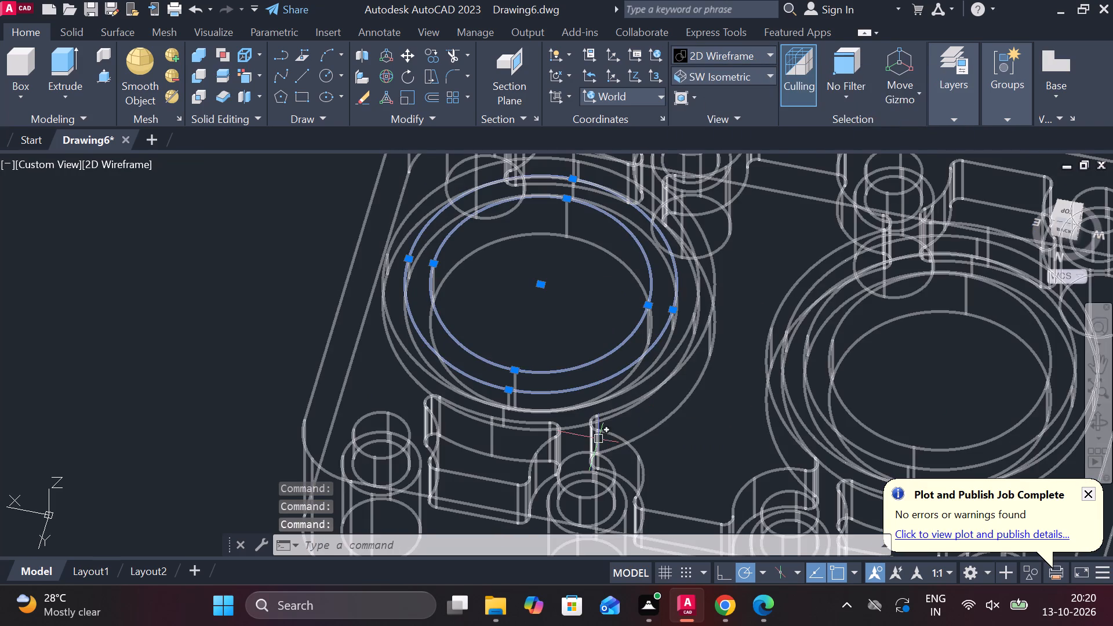
{"action": "type", "text": "e"}
{"action": "key", "text": "space"}
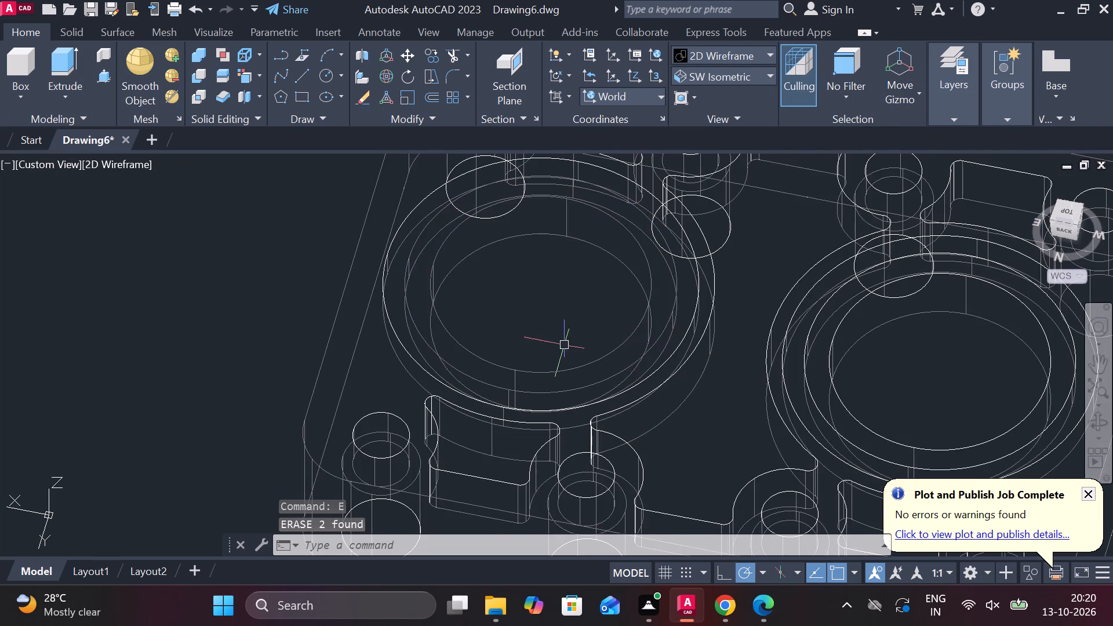
{"action": "left_click", "coordinate": [533, 409]}
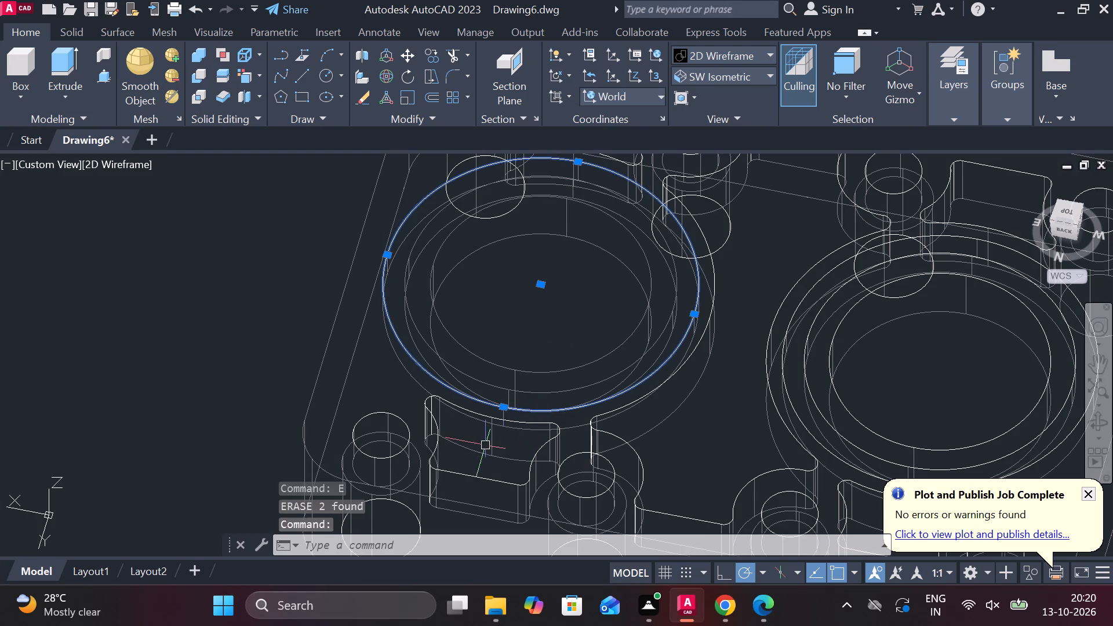
{"action": "left_click", "coordinate": [461, 411]}
{"action": "type", "text": "e"}
{"action": "key", "text": "space"}
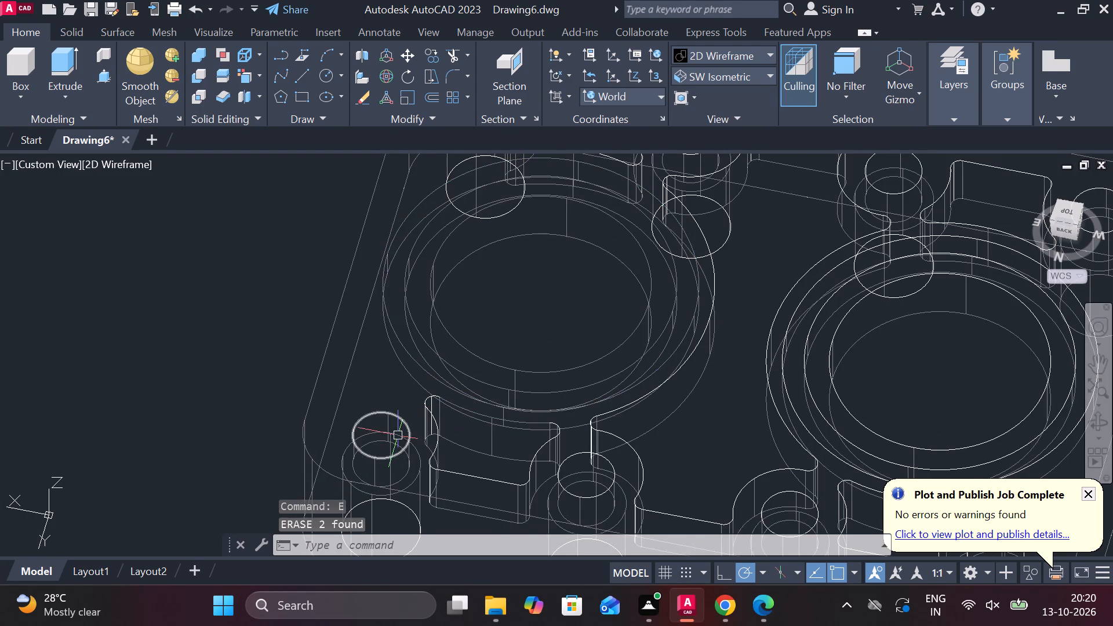
Erase the leftover upper circle on the rear row's easternmost stepped hole.
{"action": "left_click", "coordinate": [399, 428]}
{"action": "left_click", "coordinate": [399, 428]}
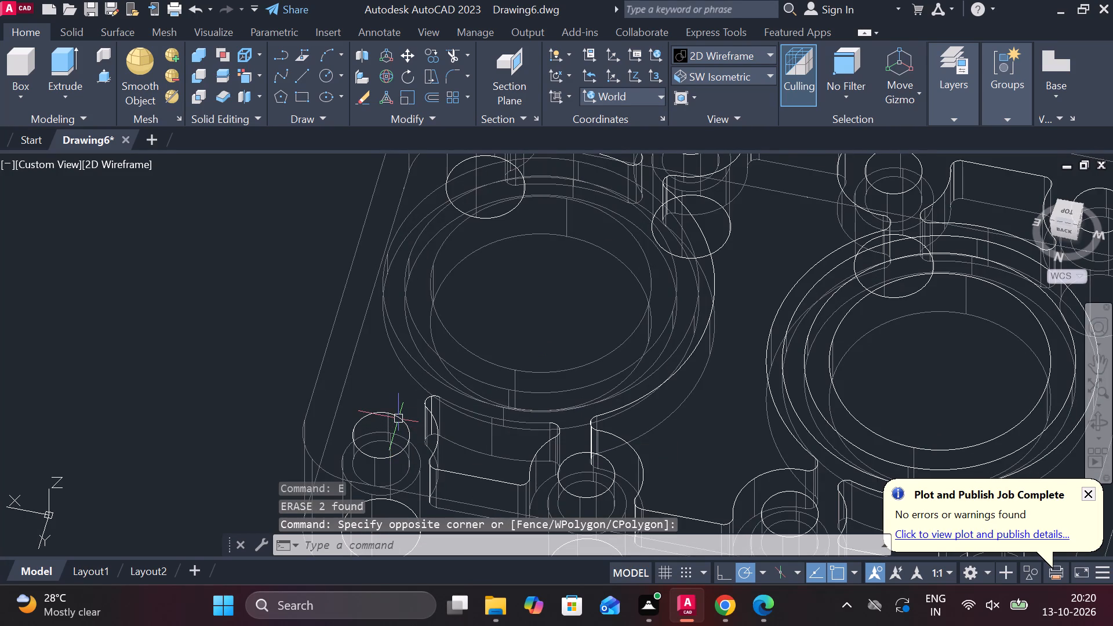
{"action": "left_click", "coordinate": [398, 418]}
{"action": "type", "text": "e"}
{"action": "key", "text": "space"}
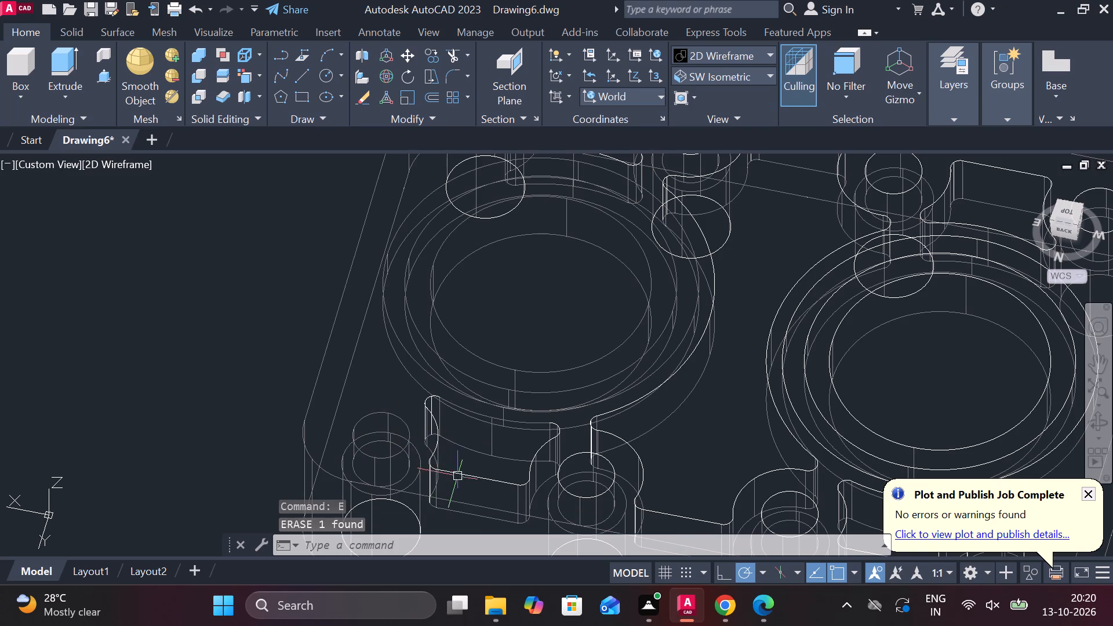
Erase the leftover straight edge, both side arcs and the corner arc next to the second hole from the rear row's eastern pocket outline.
{"action": "left_click", "coordinate": [467, 477]}
{"action": "key", "text": "e"}
{"action": "key", "text": "space"}
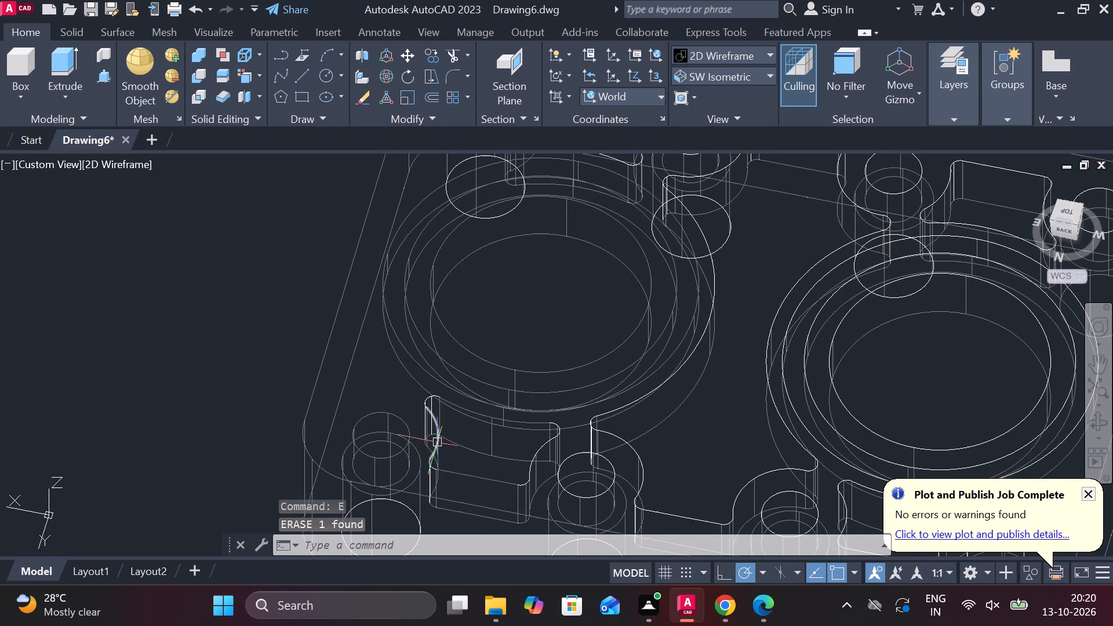
{"action": "left_click", "coordinate": [436, 442]}
{"action": "type", "text": "e"}
{"action": "key", "text": "space"}
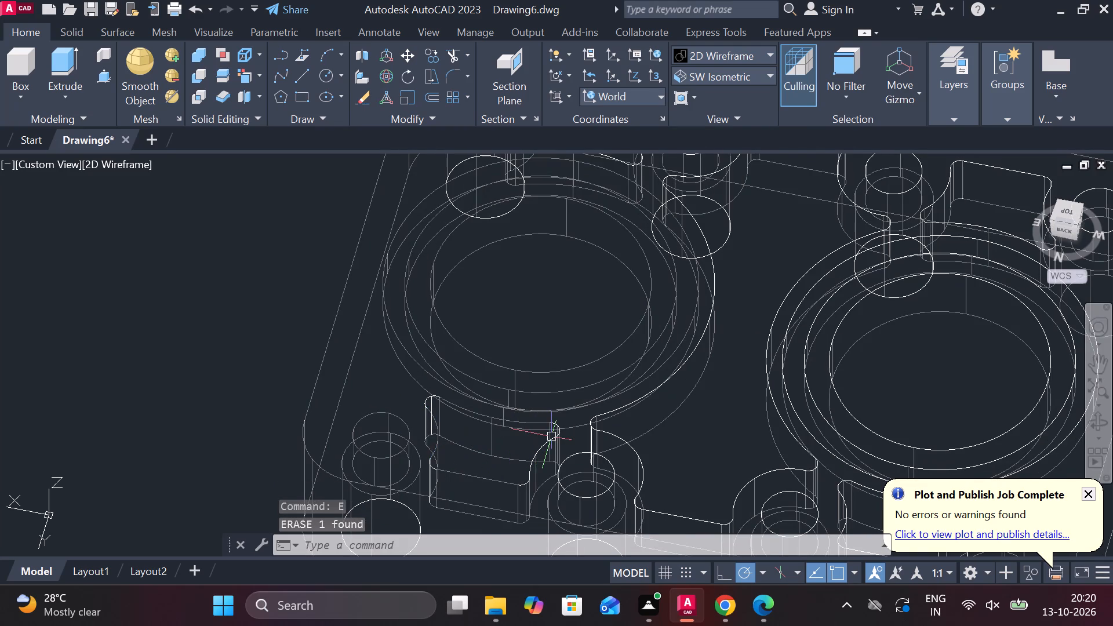
{"action": "left_click", "coordinate": [551, 436]}
{"action": "type", "text": "e"}
{"action": "key", "text": "space"}
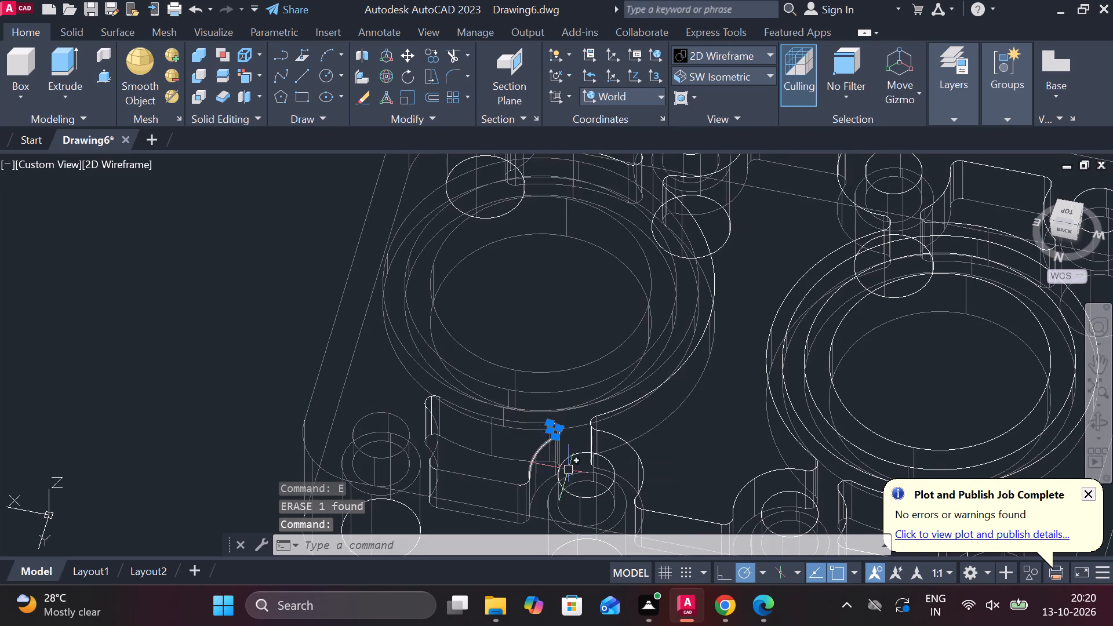
{"action": "key", "text": "e"}
{"action": "key", "text": "space"}
{"action": "scroll", "coordinate": [522, 463], "scroll_direction": "up", "scroll_amount": 2}
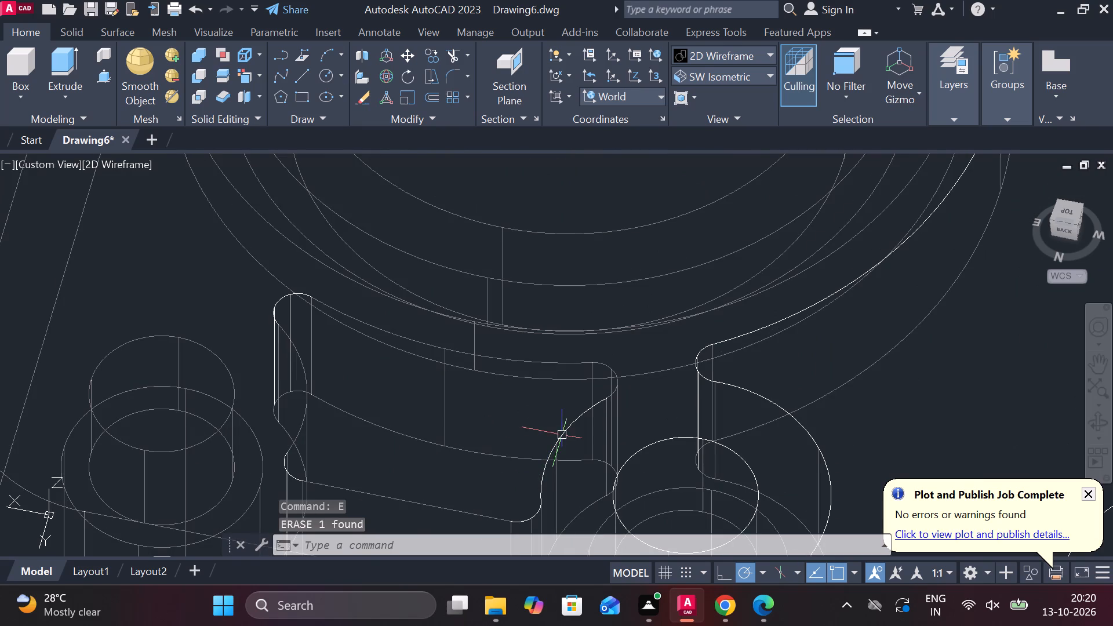
{"action": "left_click", "coordinate": [562, 435]}
{"action": "type", "text": "e"}
{"action": "key", "text": "space"}
{"action": "scroll", "coordinate": [551, 435], "scroll_direction": "down", "scroll_amount": 2}
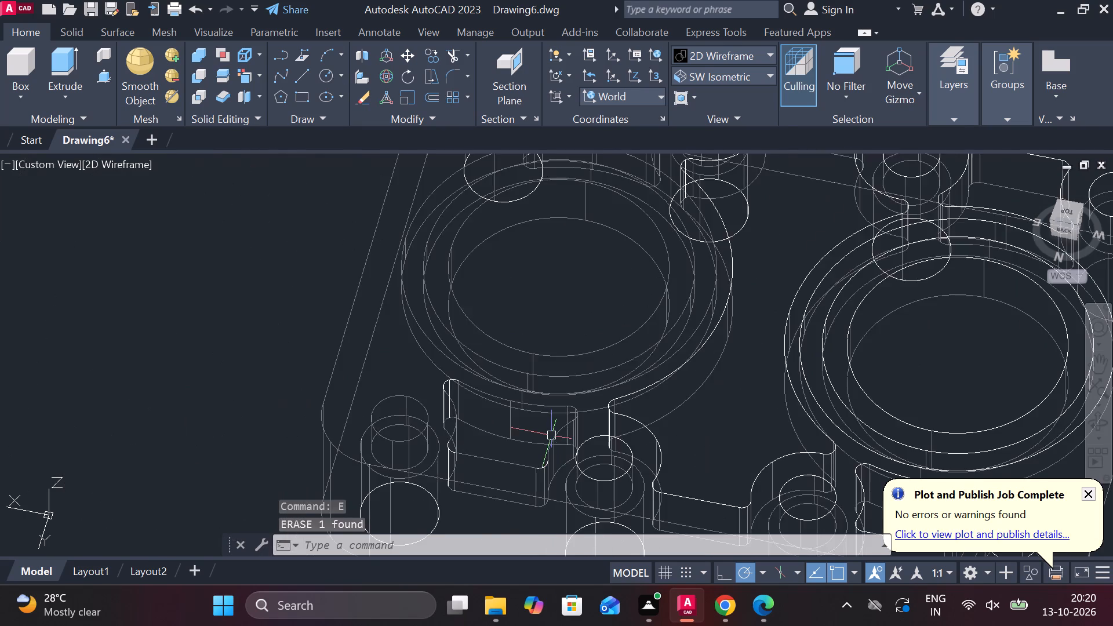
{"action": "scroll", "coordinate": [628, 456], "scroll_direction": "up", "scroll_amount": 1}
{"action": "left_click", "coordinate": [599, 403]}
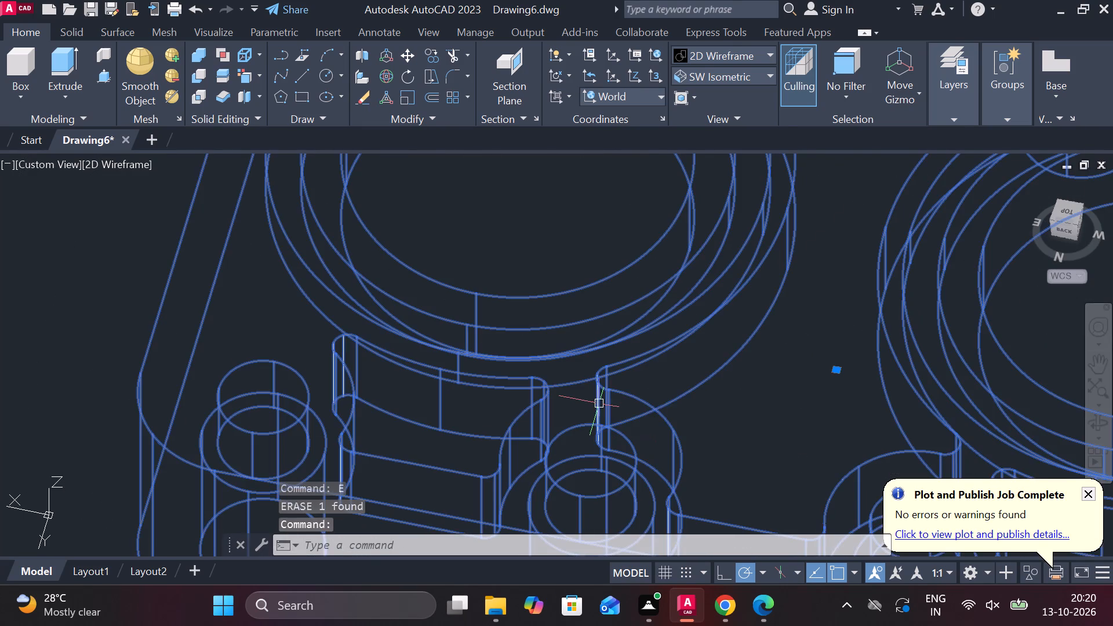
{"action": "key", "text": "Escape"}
Erase the four leftover lower circles beneath the rear row's stepped holes.
{"action": "scroll", "coordinate": [332, 383], "scroll_direction": "down", "scroll_amount": 1}
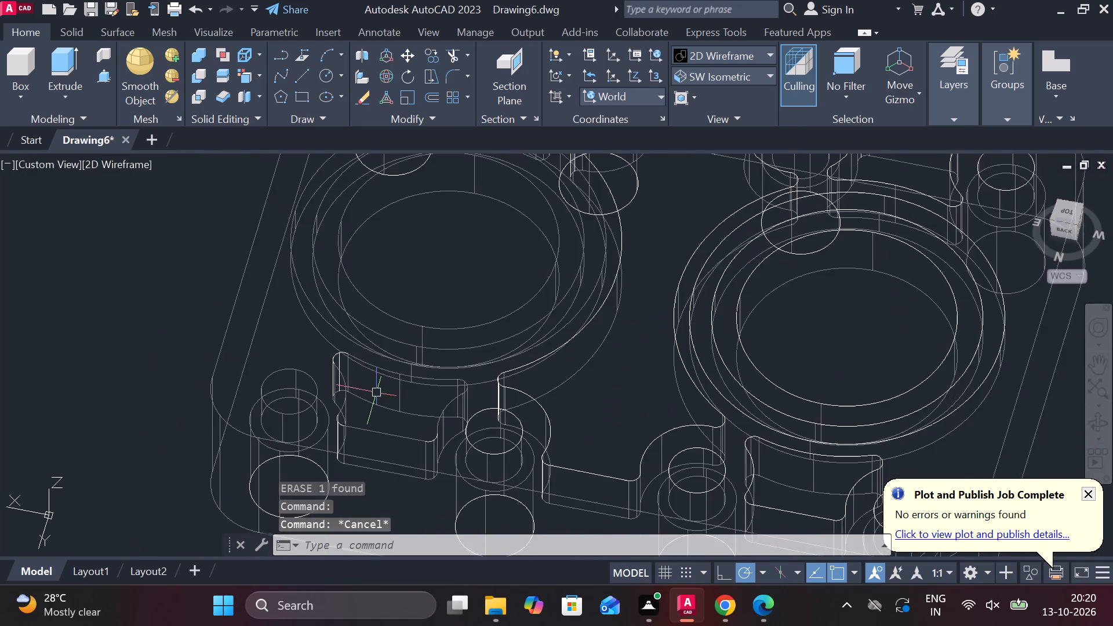
{"action": "middle_click_drag", "start_coordinate": [377, 394], "coordinate": [486, 242]}
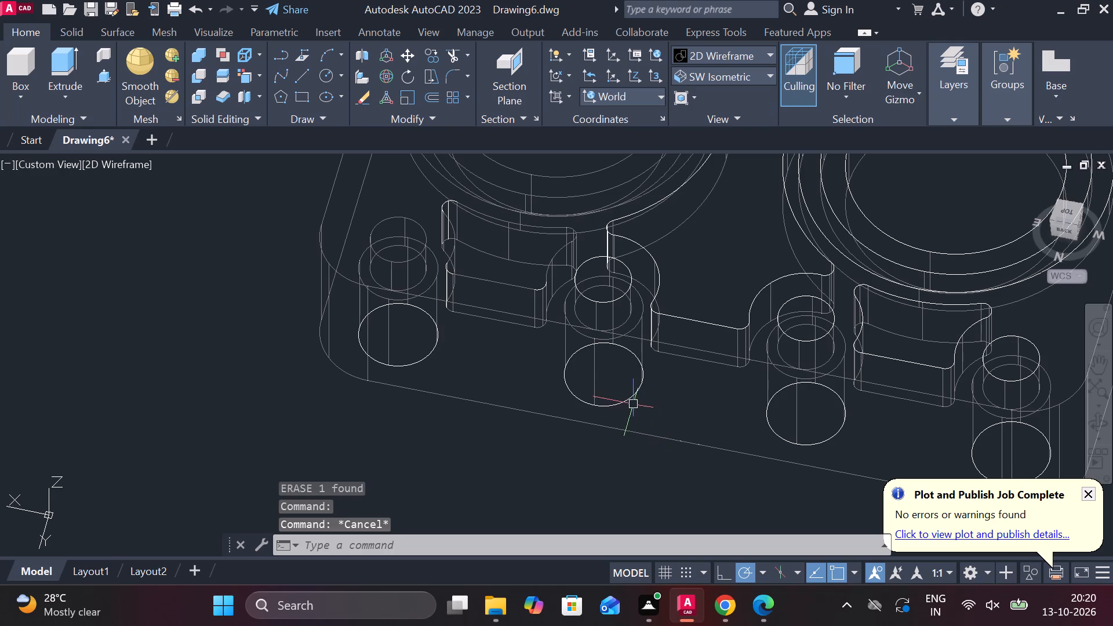
{"action": "left_click", "coordinate": [631, 402]}
{"action": "left_click", "coordinate": [776, 433]}
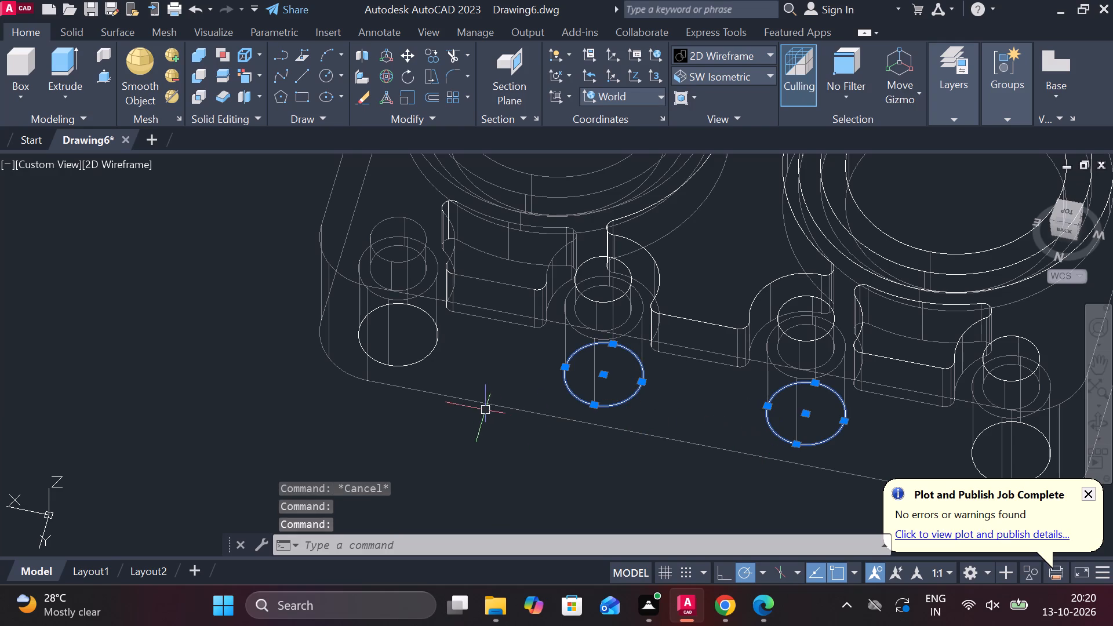
{"action": "left_click", "coordinate": [426, 362]}
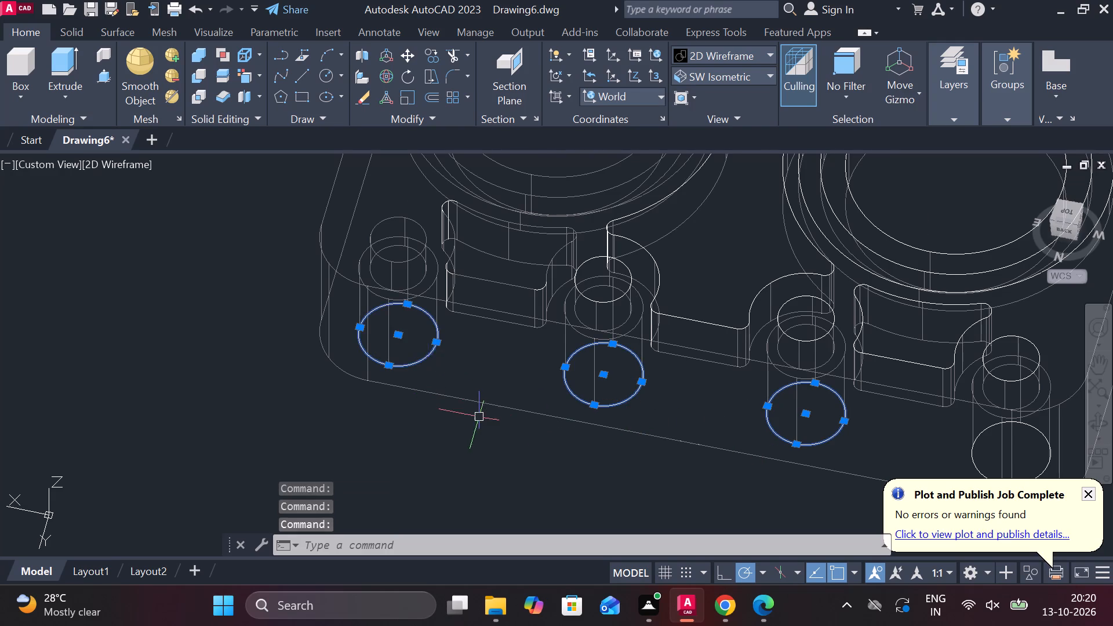
{"action": "scroll", "coordinate": [479, 418], "scroll_direction": "down", "scroll_amount": 1}
{"action": "middle_click_drag", "start_coordinate": [530, 425], "coordinate": [431, 421]}
{"action": "scroll", "coordinate": [821, 428], "scroll_direction": "up", "scroll_amount": 1}
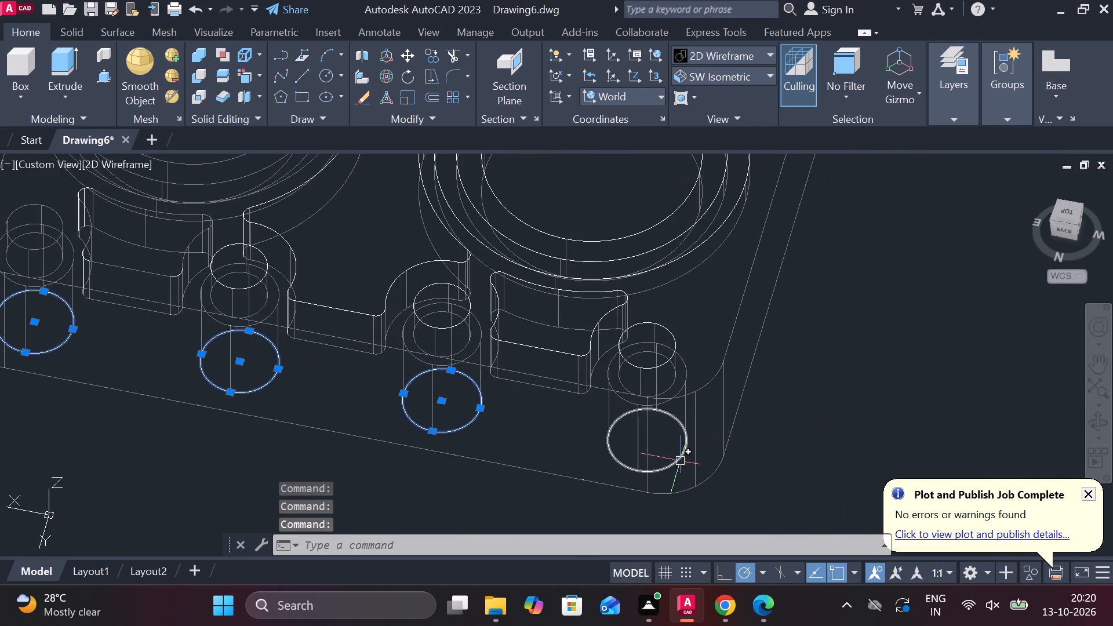
{"action": "left_click", "coordinate": [680, 460]}
{"action": "type", "text": "e"}
{"action": "key", "text": "space"}
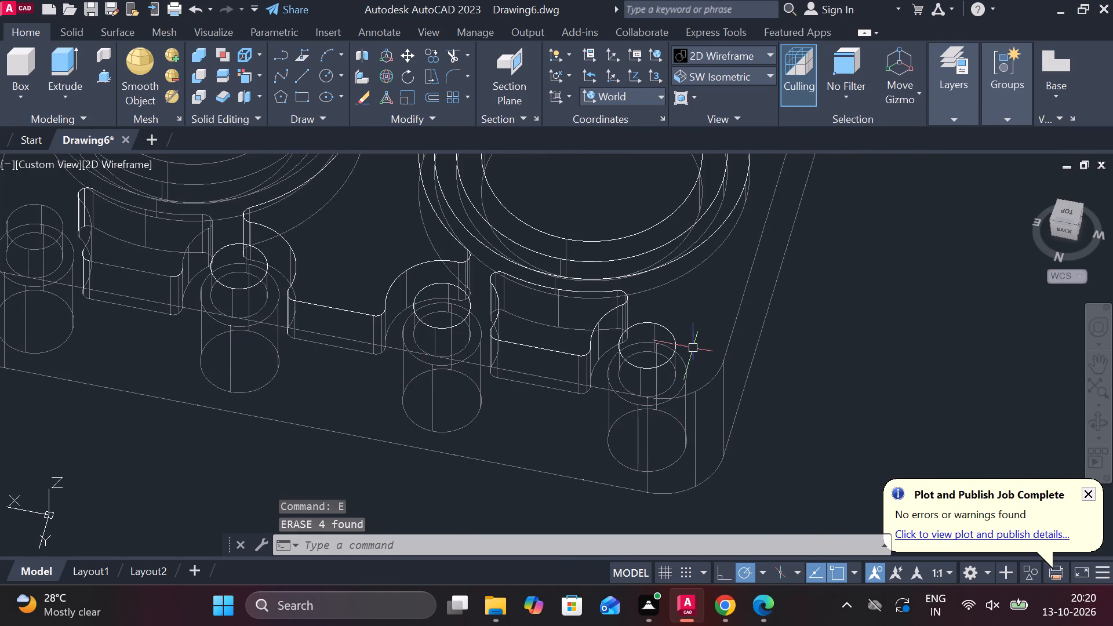
Erase the westernmost rear hole's upper circle and the straight edge, side arcs and long arc of the adjoining western pocket's outline.
{"action": "left_click", "coordinate": [677, 345]}
{"action": "left_click", "coordinate": [568, 351]}
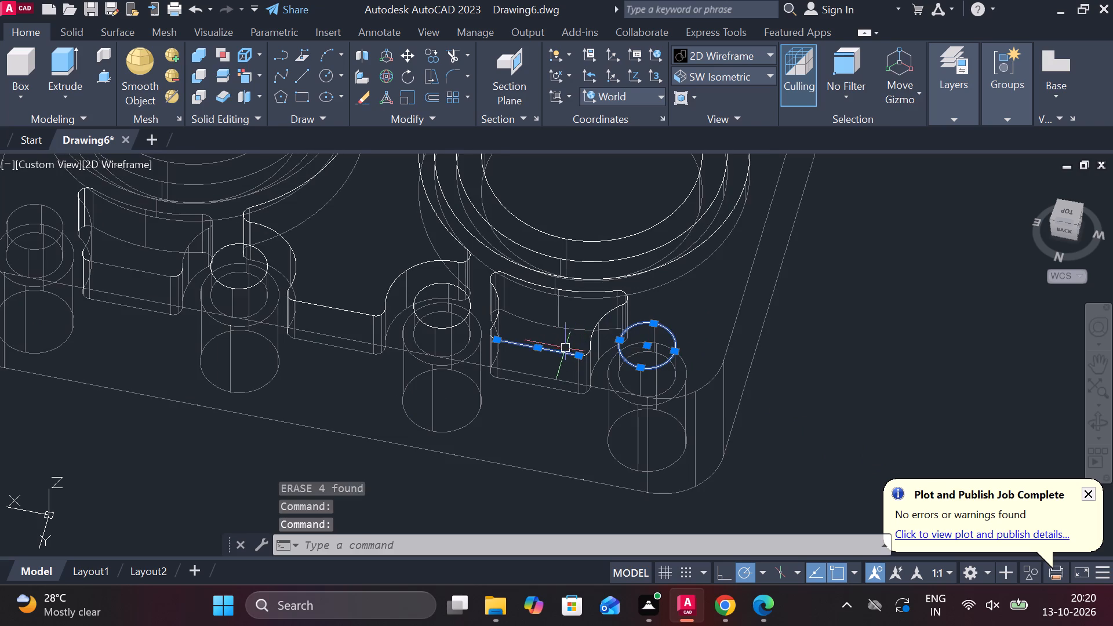
{"action": "middle_click_drag", "start_coordinate": [565, 348], "coordinate": [644, 404]}
{"action": "scroll", "coordinate": [659, 389], "scroll_direction": "up", "scroll_amount": 2}
{"action": "double_click", "coordinate": [714, 363]}
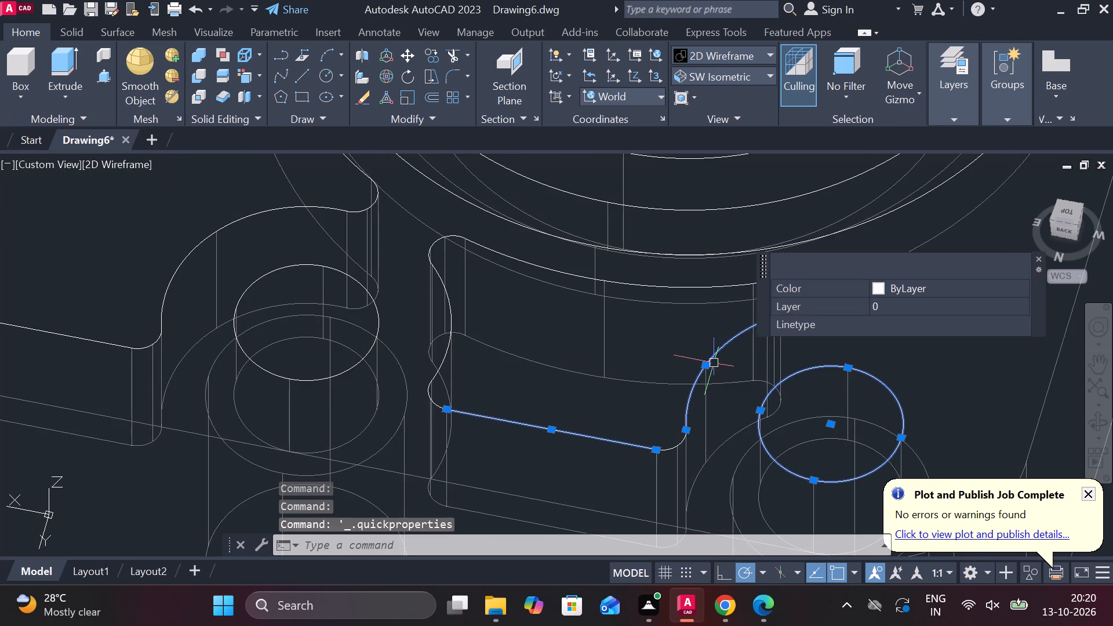
{"action": "left_click", "coordinate": [692, 292]}
{"action": "left_click", "coordinate": [692, 292]}
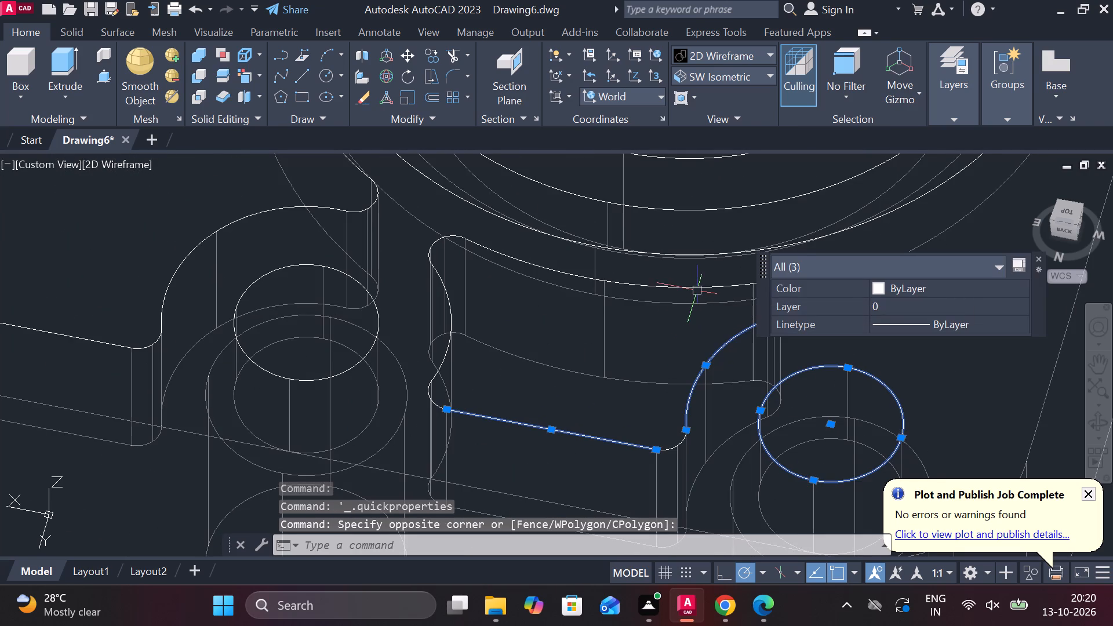
{"action": "left_click", "coordinate": [698, 290]}
{"action": "scroll", "coordinate": [470, 293], "scroll_direction": "up", "scroll_amount": 1}
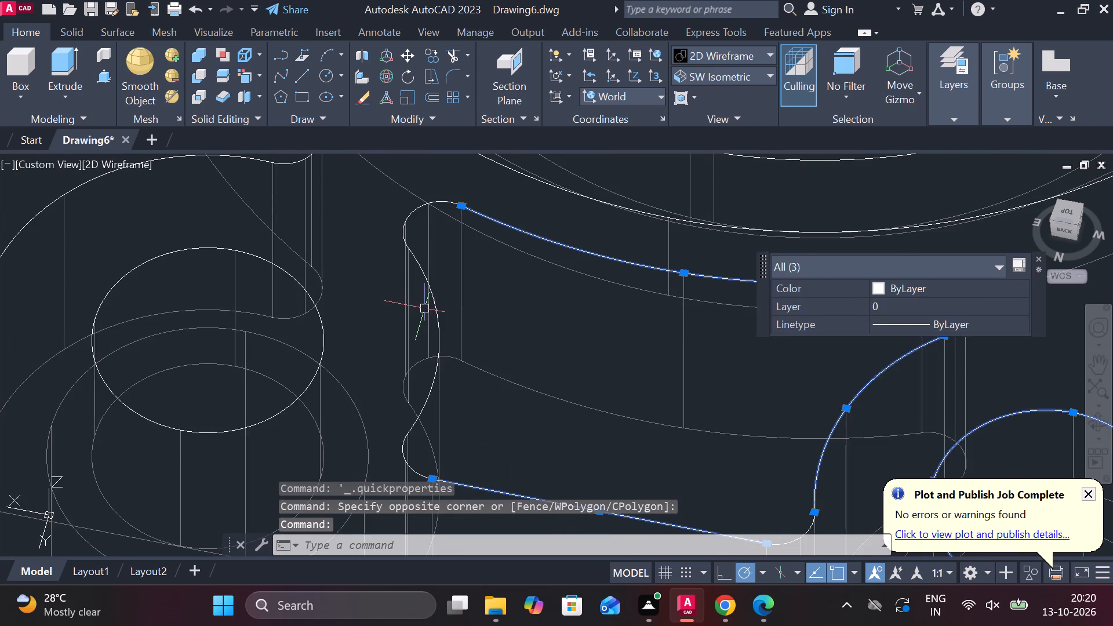
{"action": "left_click", "coordinate": [431, 303]}
{"action": "key", "text": "e"}
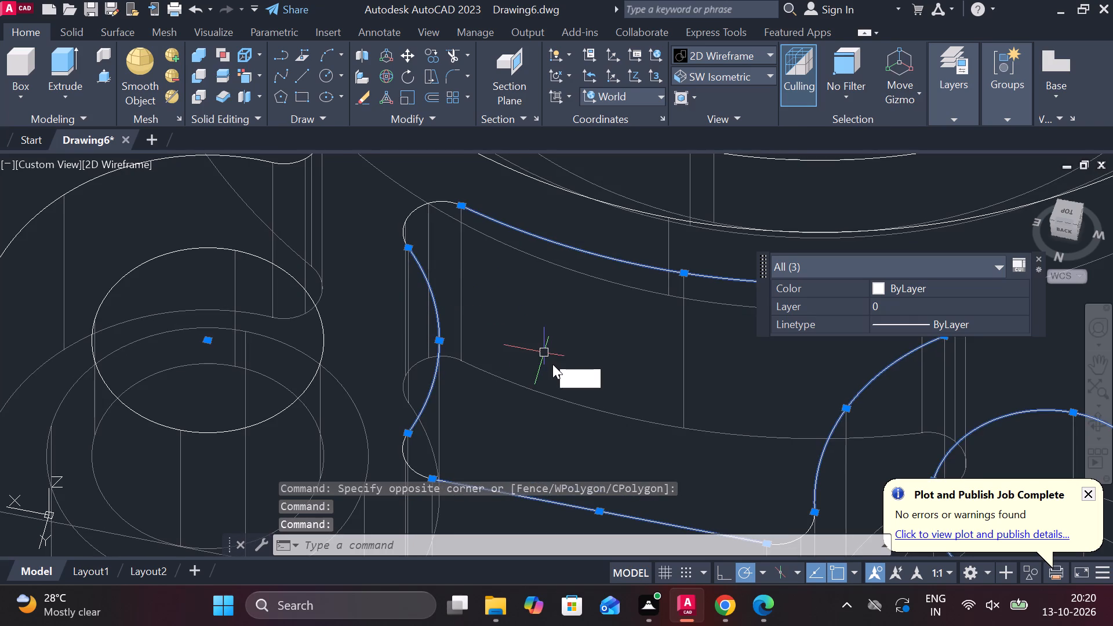
{"action": "key", "text": "space"}
Erase the four leftover corner arcs of the rear row's western pocket outline.
{"action": "scroll", "coordinate": [779, 347], "scroll_direction": "down", "scroll_amount": 1}
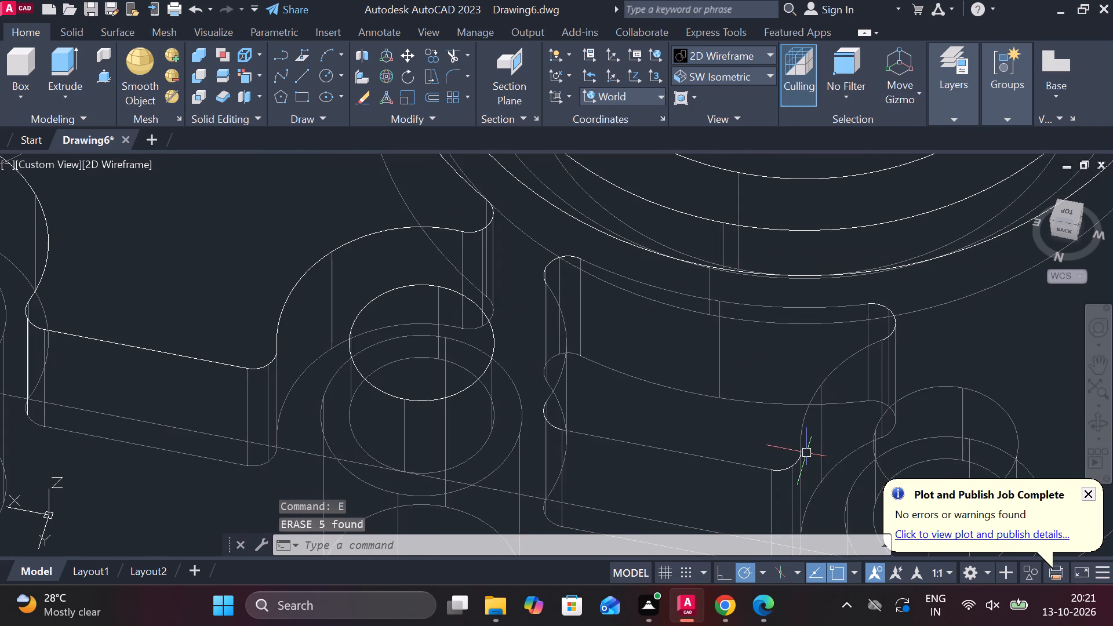
{"action": "left_click", "coordinate": [792, 461]}
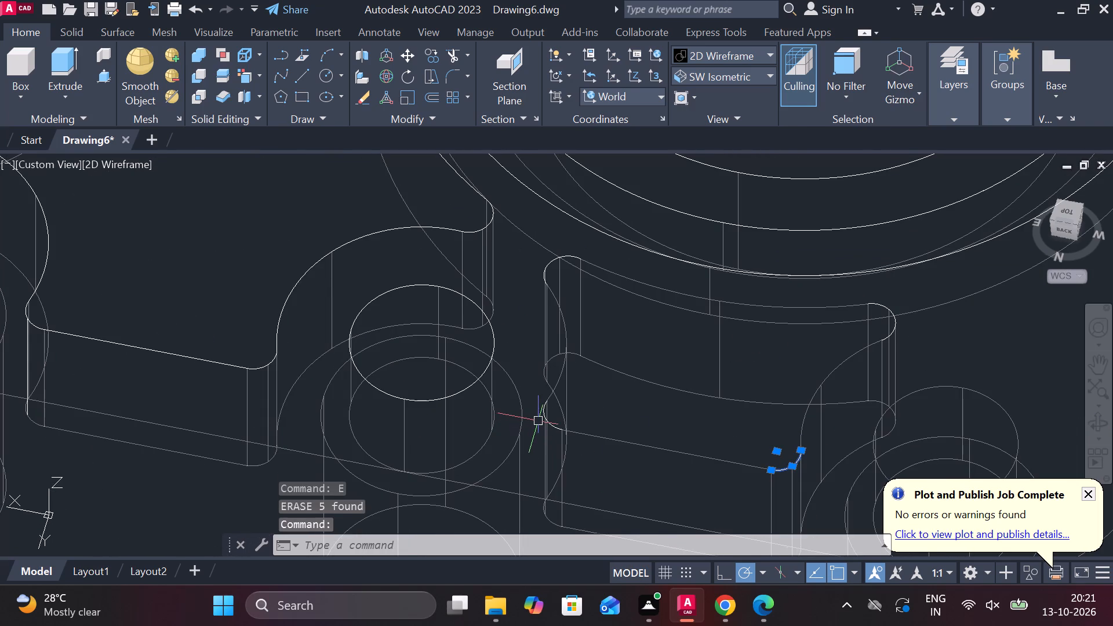
{"action": "left_click", "coordinate": [543, 423]}
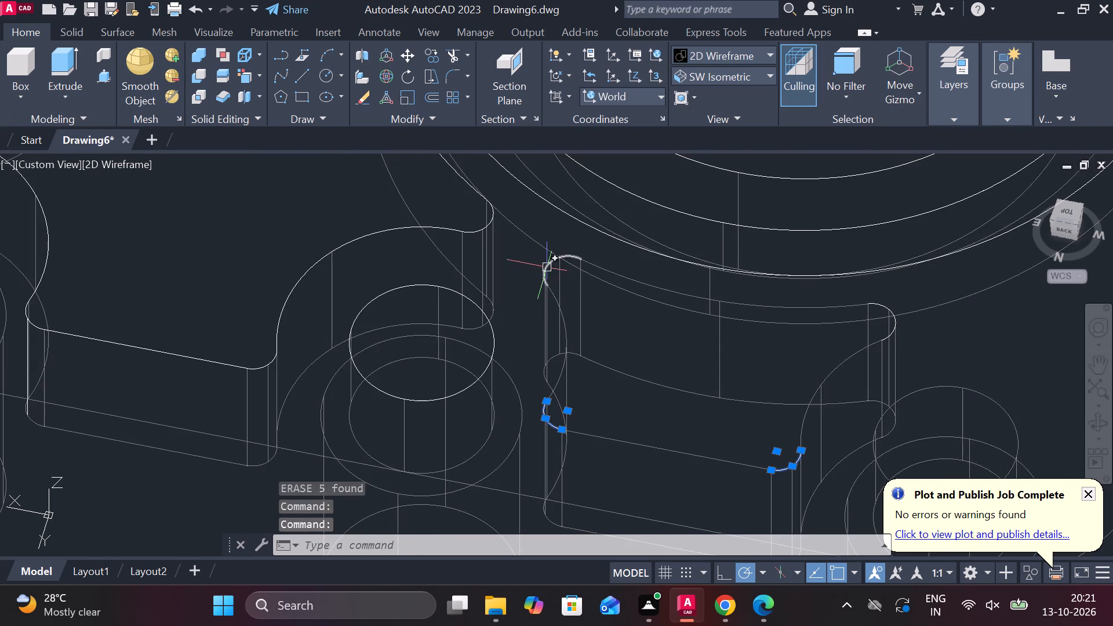
{"action": "left_click", "coordinate": [547, 267]}
{"action": "left_click", "coordinate": [897, 320]}
{"action": "type", "text": "e"}
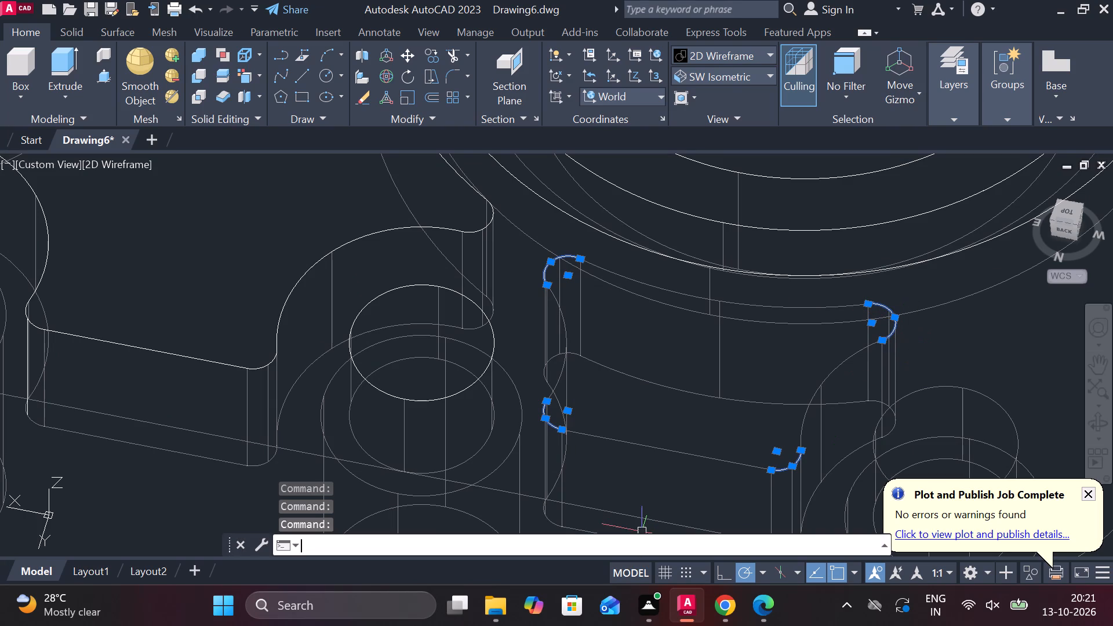
{"action": "key", "text": "space"}
Erase the leftover upper circle on the rear row's second stepped hole from the west.
{"action": "left_click", "coordinate": [467, 393]}
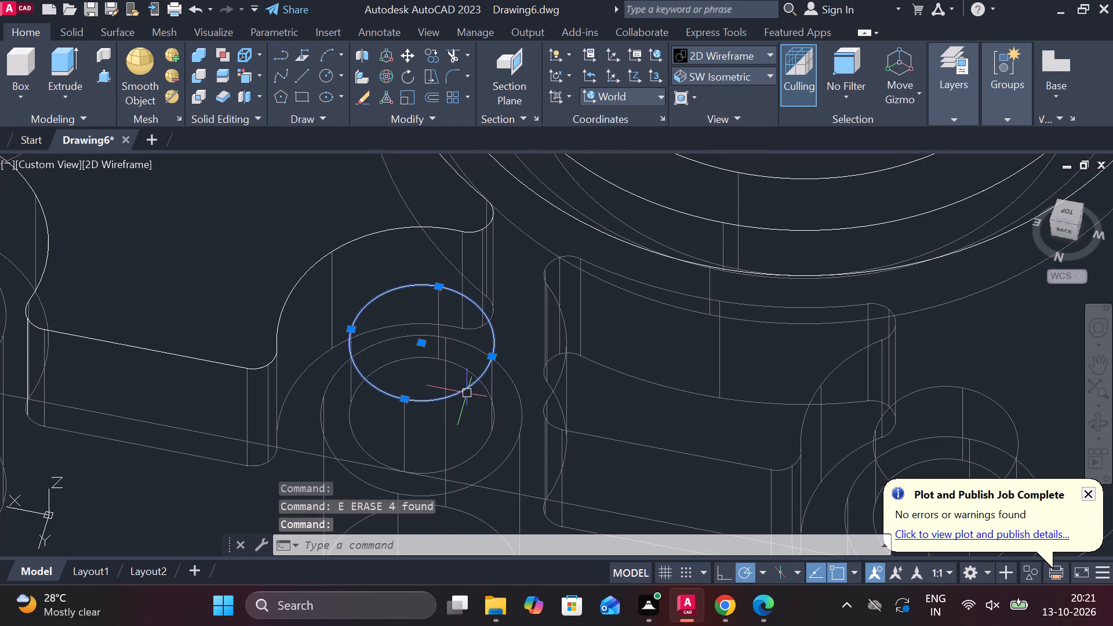
{"action": "type", "text": "e"}
{"action": "key", "text": "space"}
Erase the rear middle pocket outline's straight edge, western side arc, two western corner arcs and long arc, plus the western recess's outer circle.
{"action": "middle_click_drag", "start_coordinate": [441, 380], "coordinate": [627, 496]}
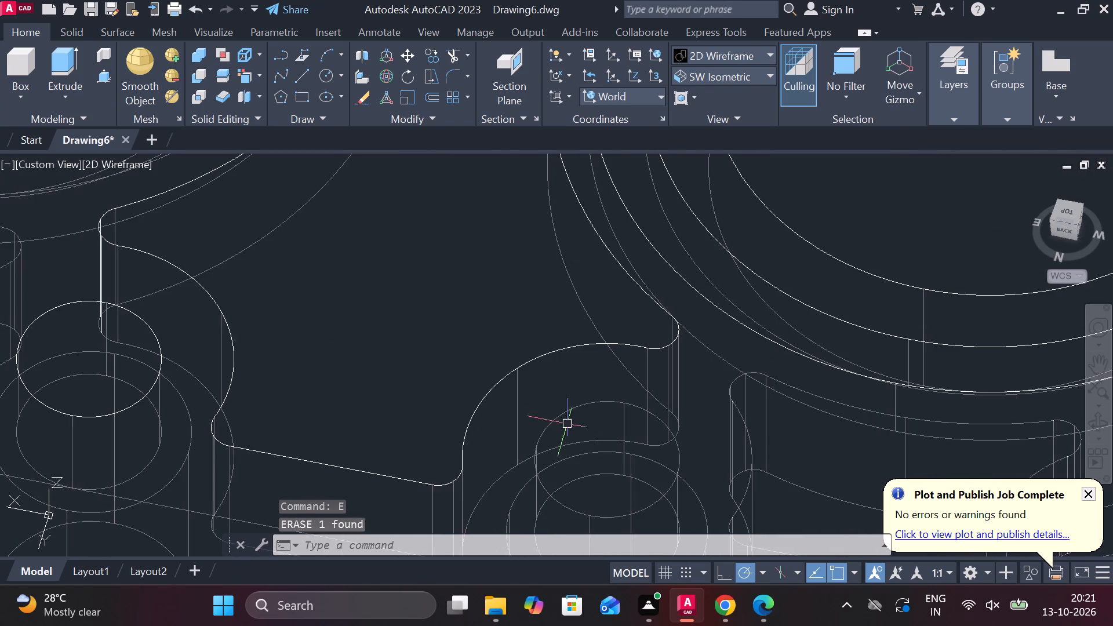
{"action": "left_click", "coordinate": [488, 404]}
{"action": "left_click", "coordinate": [482, 396]}
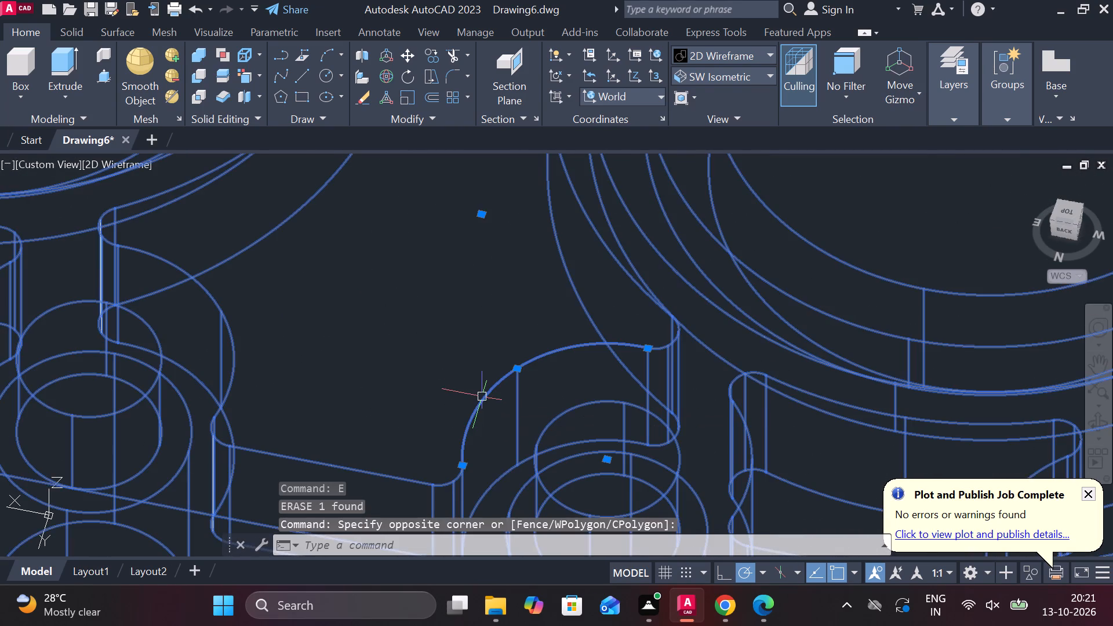
{"action": "scroll", "coordinate": [482, 396], "scroll_direction": "down", "scroll_amount": 1}
{"action": "key", "text": "Escape"}
{"action": "left_click", "coordinate": [490, 394]}
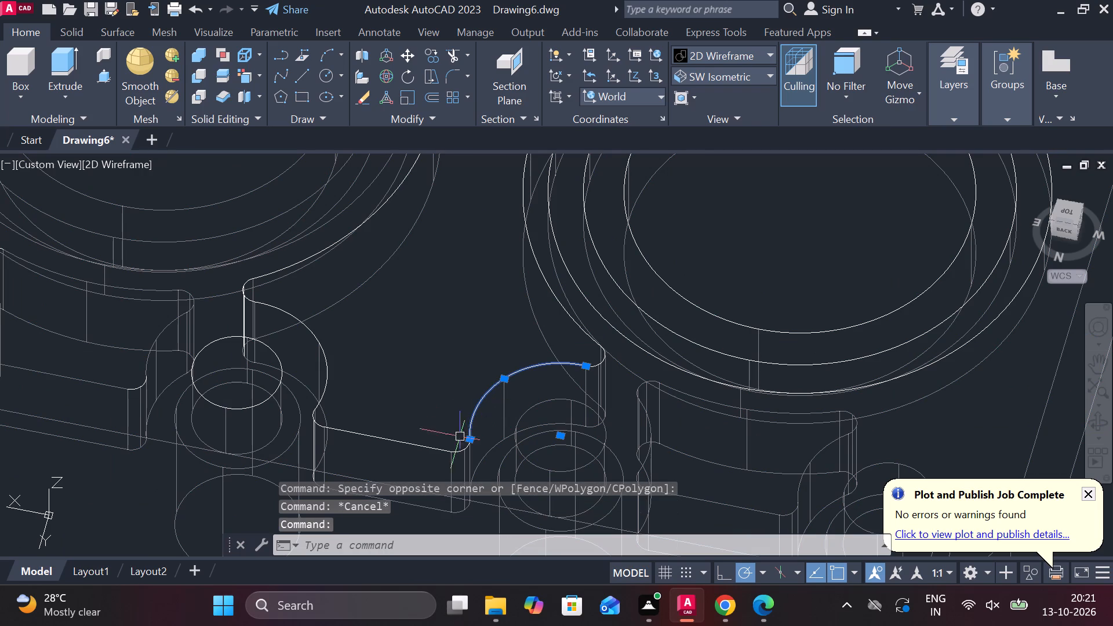
{"action": "left_click", "coordinate": [434, 451]}
{"action": "scroll", "coordinate": [463, 453], "scroll_direction": "up", "scroll_amount": 2}
{"action": "left_click", "coordinate": [467, 447]}
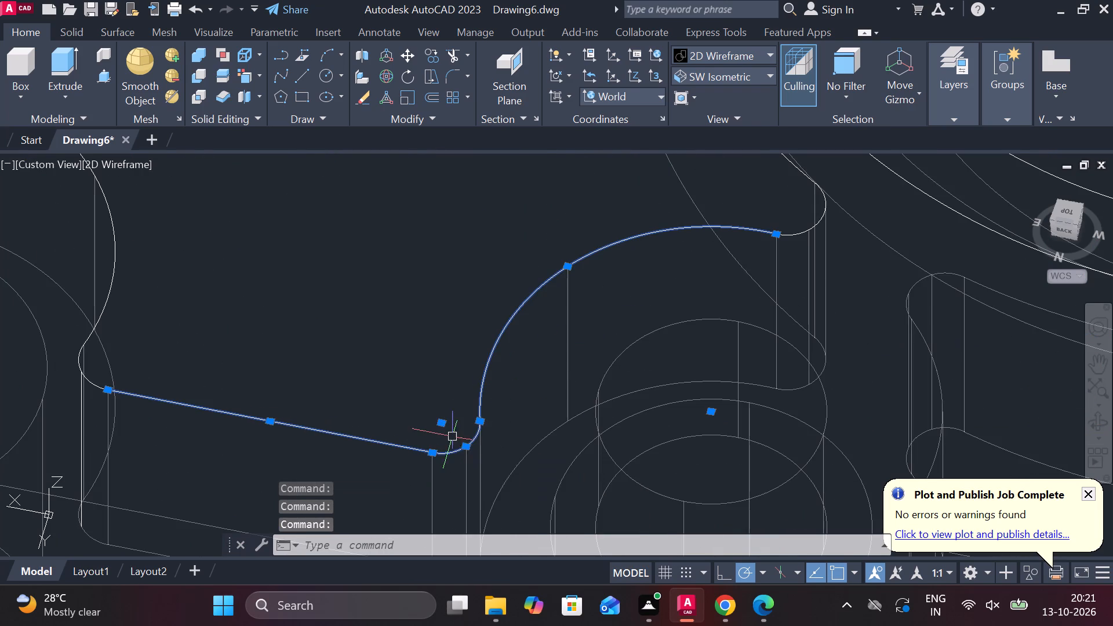
{"action": "scroll", "coordinate": [452, 435], "scroll_direction": "down", "scroll_amount": 2}
{"action": "scroll", "coordinate": [588, 360], "scroll_direction": "up", "scroll_amount": 1}
{"action": "left_click", "coordinate": [598, 354]}
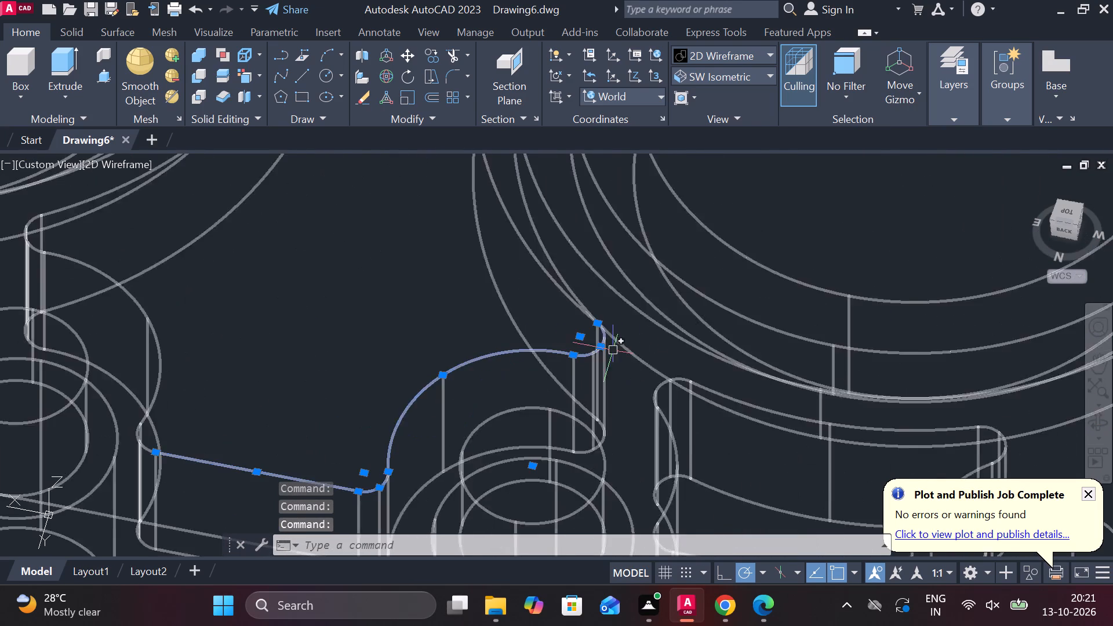
{"action": "left_click", "coordinate": [663, 333]}
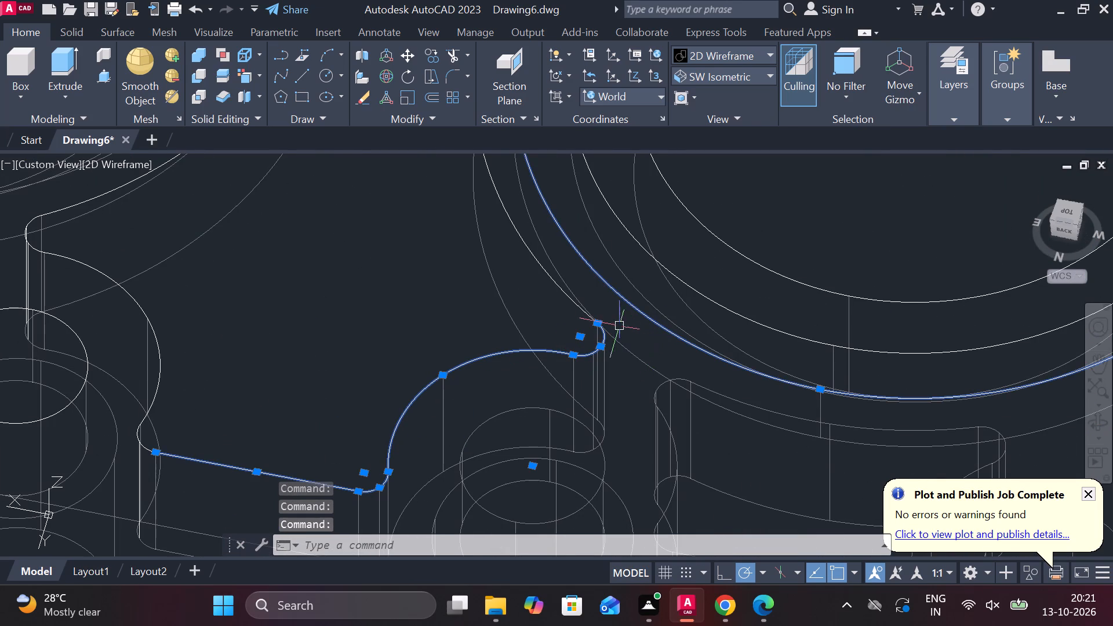
{"action": "left_click", "coordinate": [563, 297]}
{"action": "type", "text": "e"}
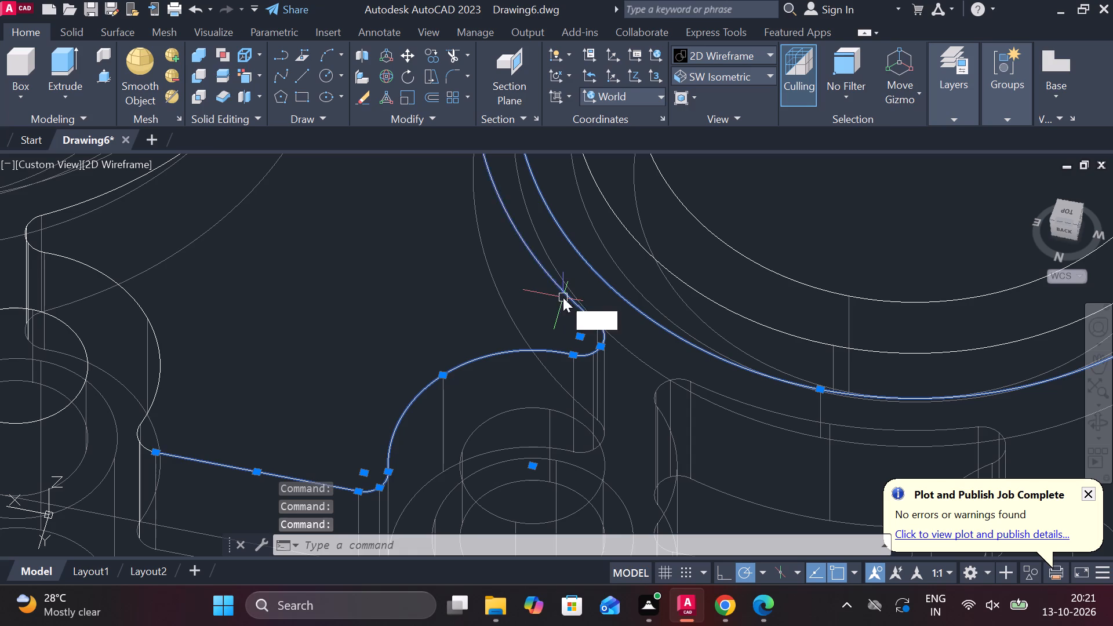
{"action": "key", "text": "space"}
Erase the two leftover inner concentric circles of the western round recess.
{"action": "left_click", "coordinate": [718, 310]}
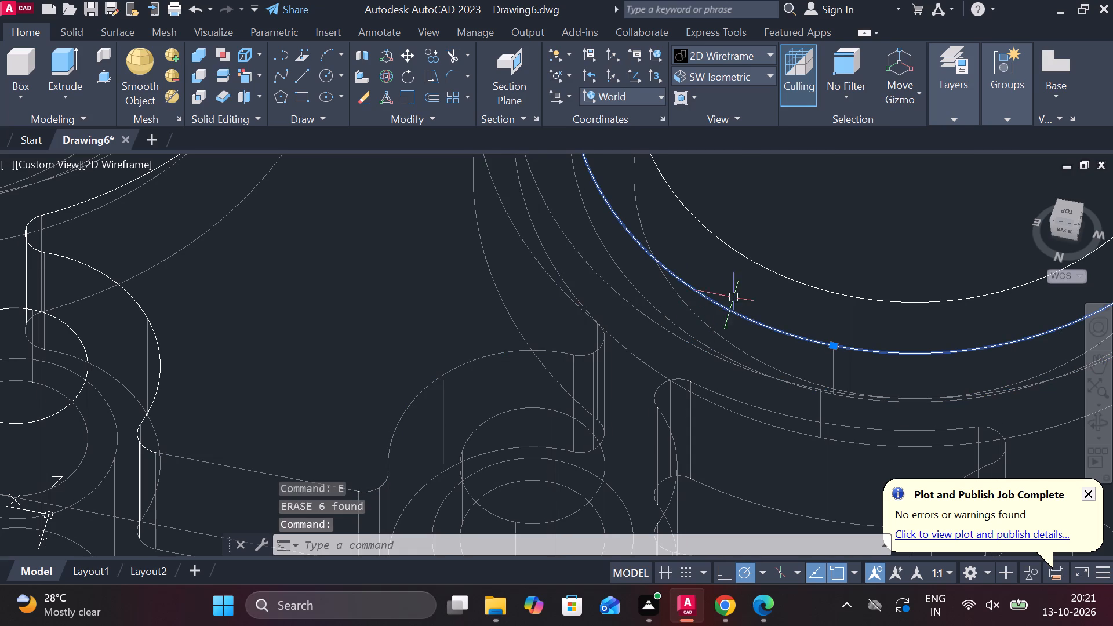
{"action": "left_click", "coordinate": [756, 266]}
{"action": "type", "text": "e"}
{"action": "key", "text": "space"}
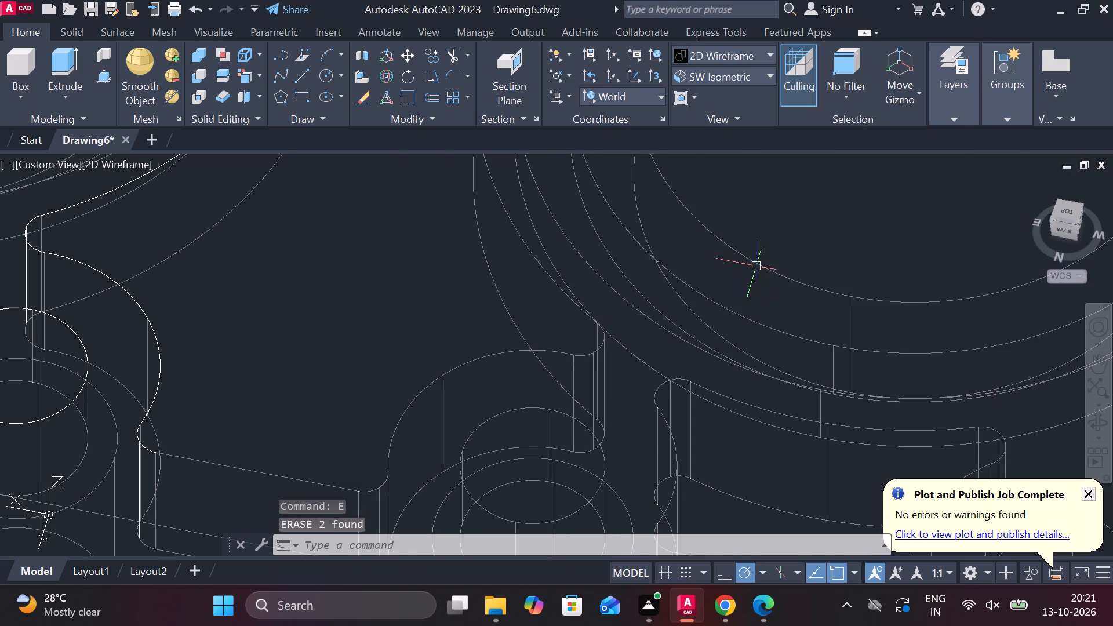
Erase the rear middle pocket's eastern side arc and rear eastern corner arc, and the adjoining stepped hole's upper circle.
{"action": "scroll", "coordinate": [756, 266], "scroll_direction": "down", "scroll_amount": 2}
{"action": "scroll", "coordinate": [534, 305], "scroll_direction": "up", "scroll_amount": 1}
{"action": "middle_click_drag", "start_coordinate": [570, 297], "coordinate": [595, 316]}
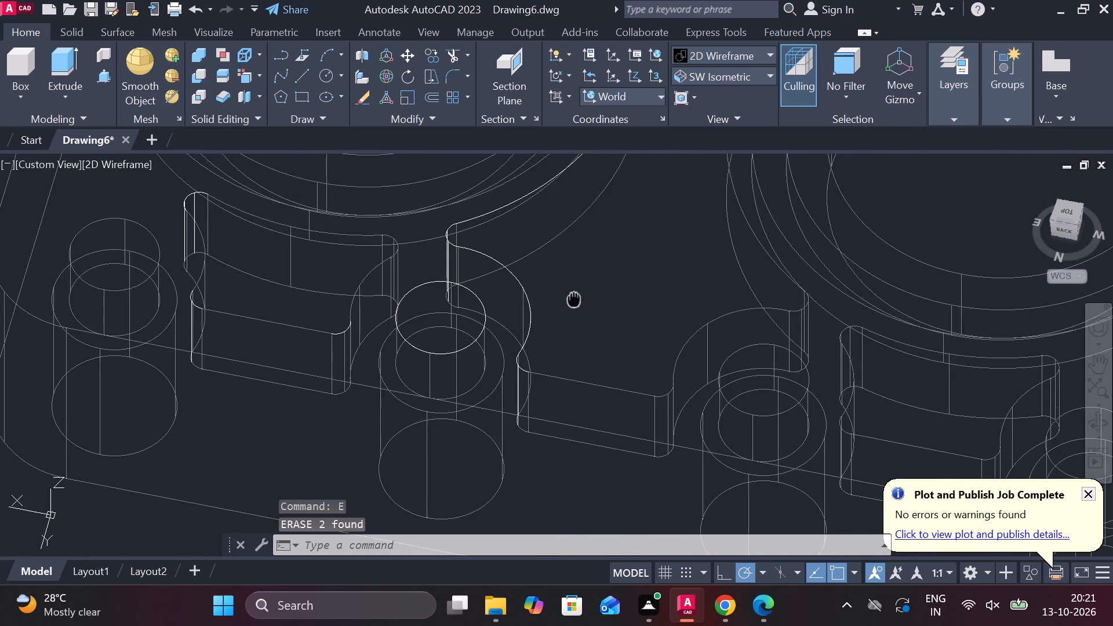
{"action": "middle_click_drag", "start_coordinate": [595, 316], "coordinate": [649, 334]}
{"action": "scroll", "coordinate": [602, 324], "scroll_direction": "up", "scroll_amount": 1}
{"action": "left_click", "coordinate": [595, 324]}
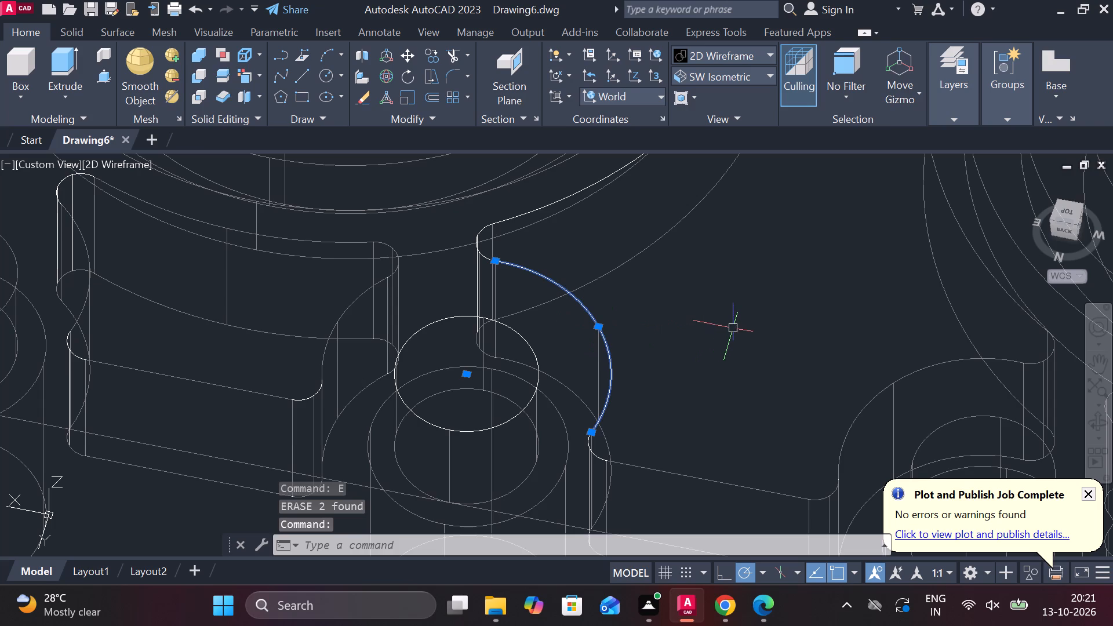
{"action": "type", "text": "e"}
{"action": "key", "text": "space"}
{"action": "left_click", "coordinate": [538, 354]}
{"action": "type", "text": "e"}
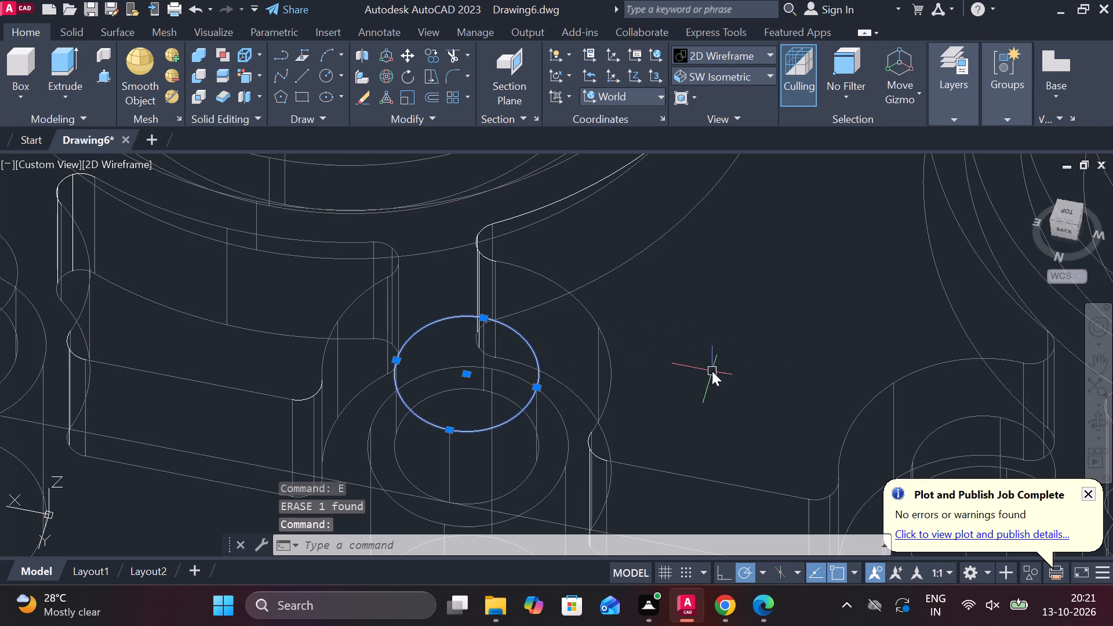
{"action": "key", "text": "space"}
{"action": "left_click", "coordinate": [597, 456]}
{"action": "type", "text": "e"}
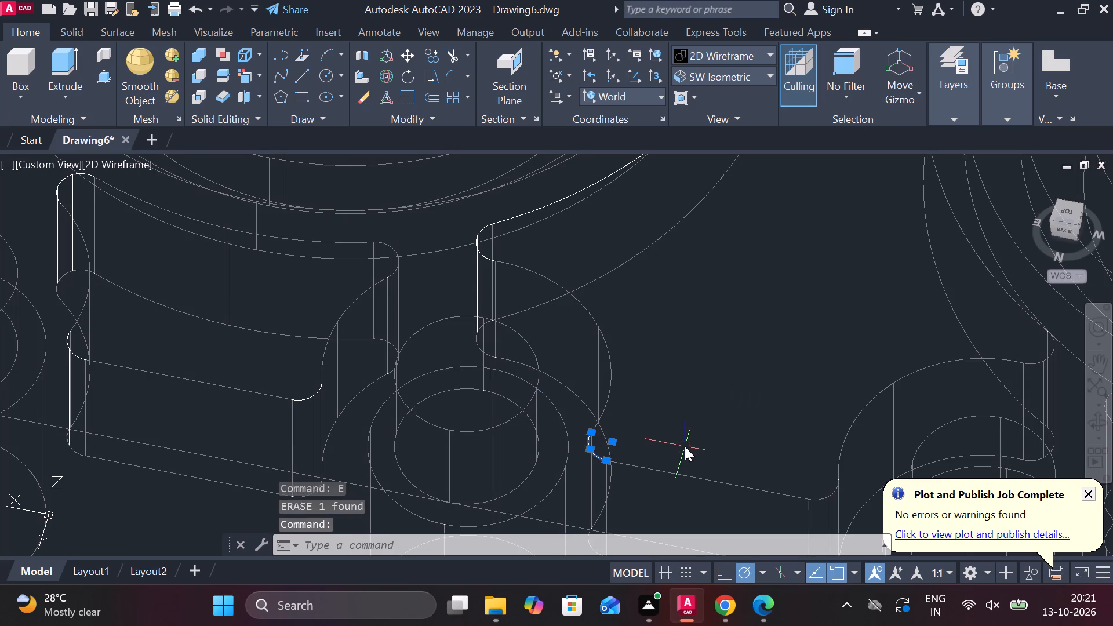
{"action": "key", "text": "space"}
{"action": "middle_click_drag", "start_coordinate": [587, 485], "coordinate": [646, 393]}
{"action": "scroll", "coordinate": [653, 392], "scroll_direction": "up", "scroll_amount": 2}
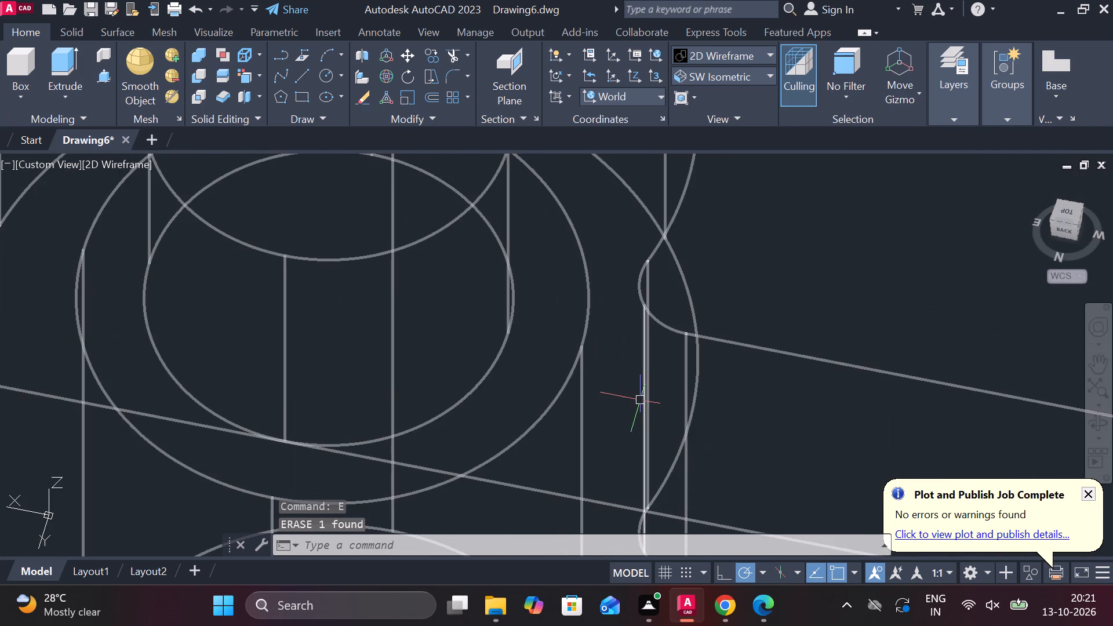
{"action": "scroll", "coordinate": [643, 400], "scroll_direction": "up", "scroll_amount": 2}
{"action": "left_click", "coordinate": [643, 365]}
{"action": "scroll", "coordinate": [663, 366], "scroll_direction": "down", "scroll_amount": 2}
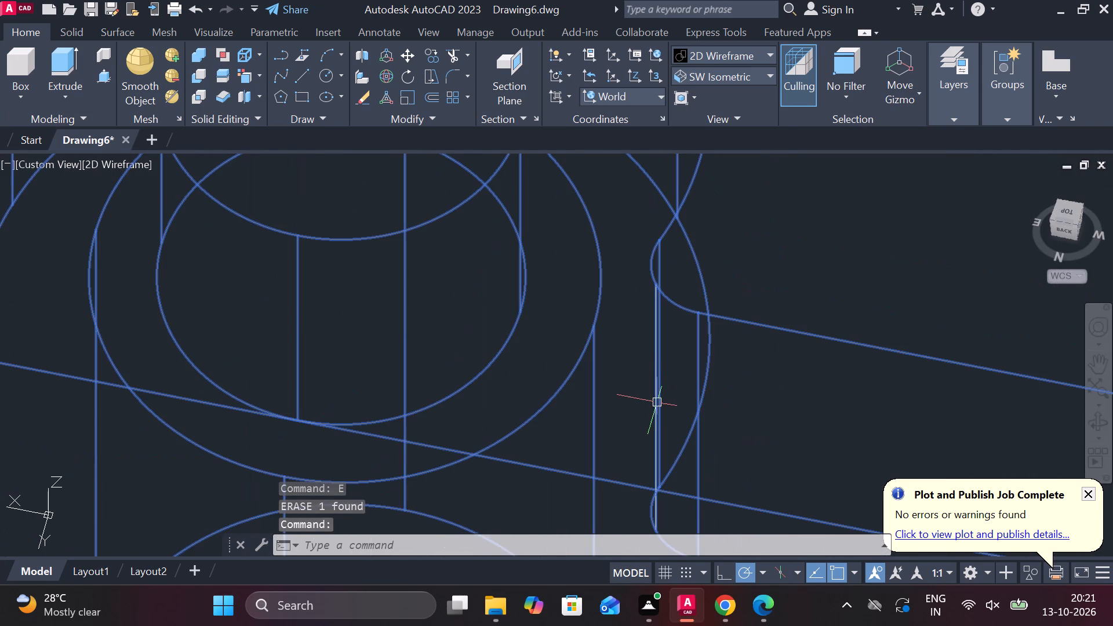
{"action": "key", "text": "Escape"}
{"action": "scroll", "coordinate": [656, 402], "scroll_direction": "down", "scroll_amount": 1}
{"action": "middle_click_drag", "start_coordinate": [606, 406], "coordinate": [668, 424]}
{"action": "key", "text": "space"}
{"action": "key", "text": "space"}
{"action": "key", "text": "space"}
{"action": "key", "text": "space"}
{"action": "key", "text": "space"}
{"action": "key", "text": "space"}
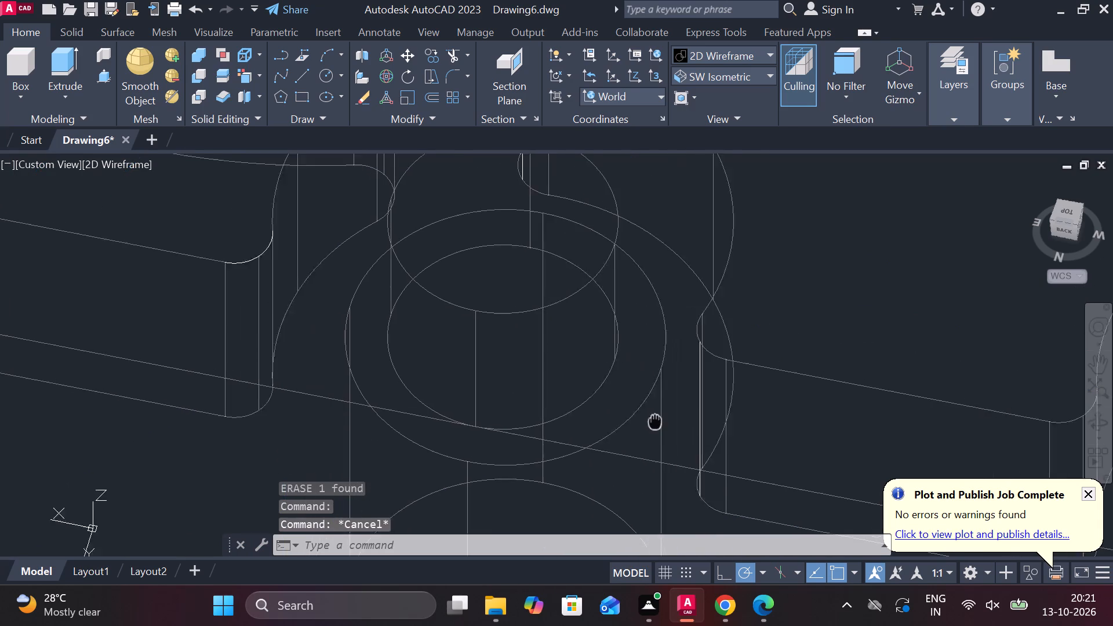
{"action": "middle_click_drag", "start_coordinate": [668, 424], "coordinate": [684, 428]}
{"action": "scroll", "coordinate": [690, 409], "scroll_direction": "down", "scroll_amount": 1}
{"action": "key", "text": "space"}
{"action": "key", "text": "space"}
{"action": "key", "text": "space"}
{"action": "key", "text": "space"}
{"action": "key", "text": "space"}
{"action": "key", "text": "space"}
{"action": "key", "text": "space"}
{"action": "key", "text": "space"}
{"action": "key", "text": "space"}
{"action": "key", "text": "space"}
Erase the leftover rear western corner arc of the rear row's eastern pocket outline.
{"action": "middle_click_drag", "start_coordinate": [689, 409], "coordinate": [748, 424]}
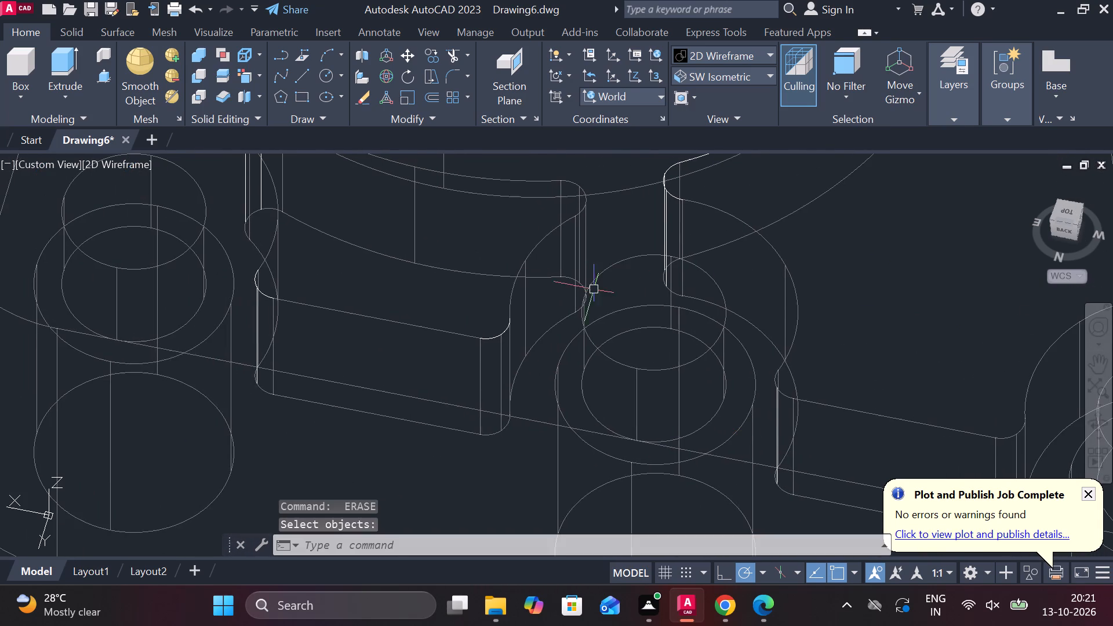
{"action": "left_click", "coordinate": [510, 332]}
{"action": "type", "text": "e"}
{"action": "key", "text": "space"}
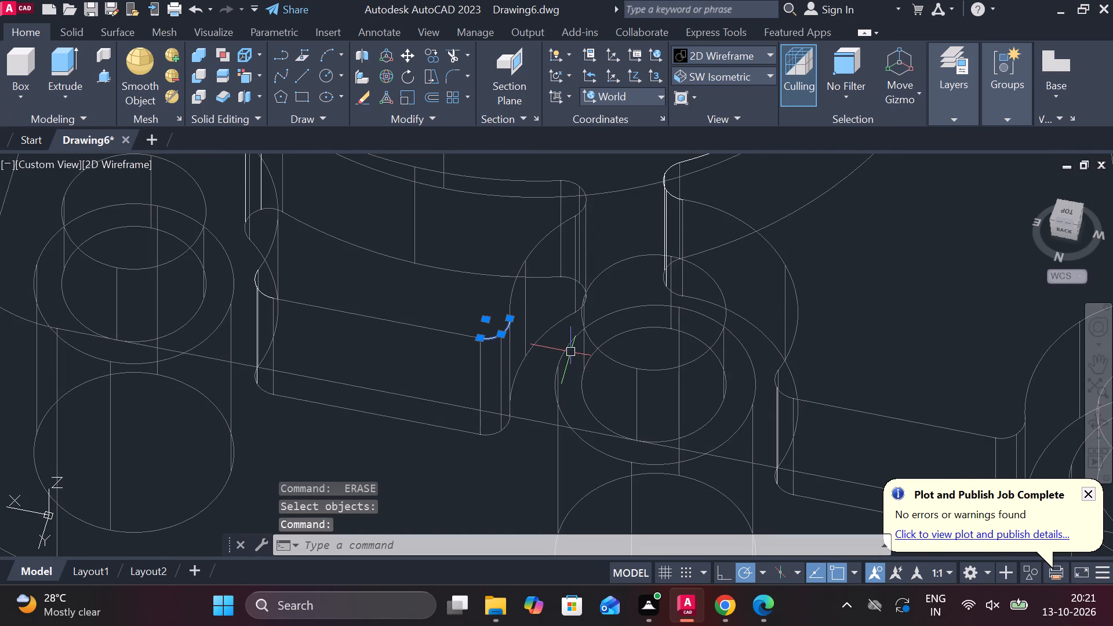
Examine the bright vertical edges at the rear pockets' corners to see whether they are separate leftover lines.
{"action": "middle_click_drag", "start_coordinate": [821, 401], "coordinate": [845, 402], "text": "shift"}
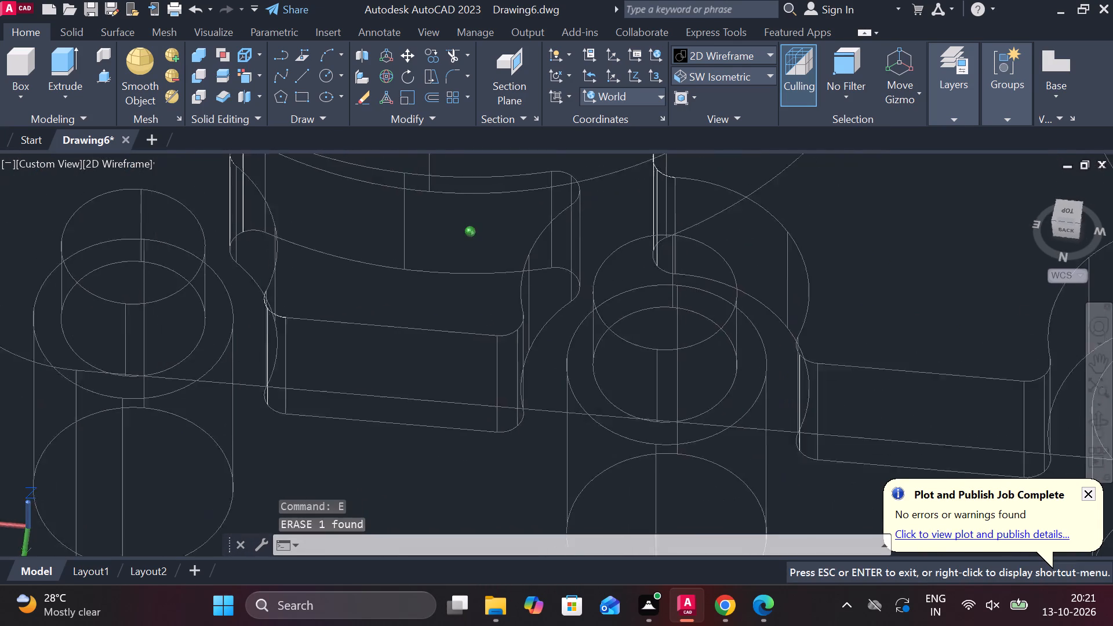
{"action": "middle_click_drag", "start_coordinate": [845, 402], "coordinate": [870, 401], "text": "shift"}
{"action": "scroll", "coordinate": [875, 316], "scroll_direction": "up", "scroll_amount": 1}
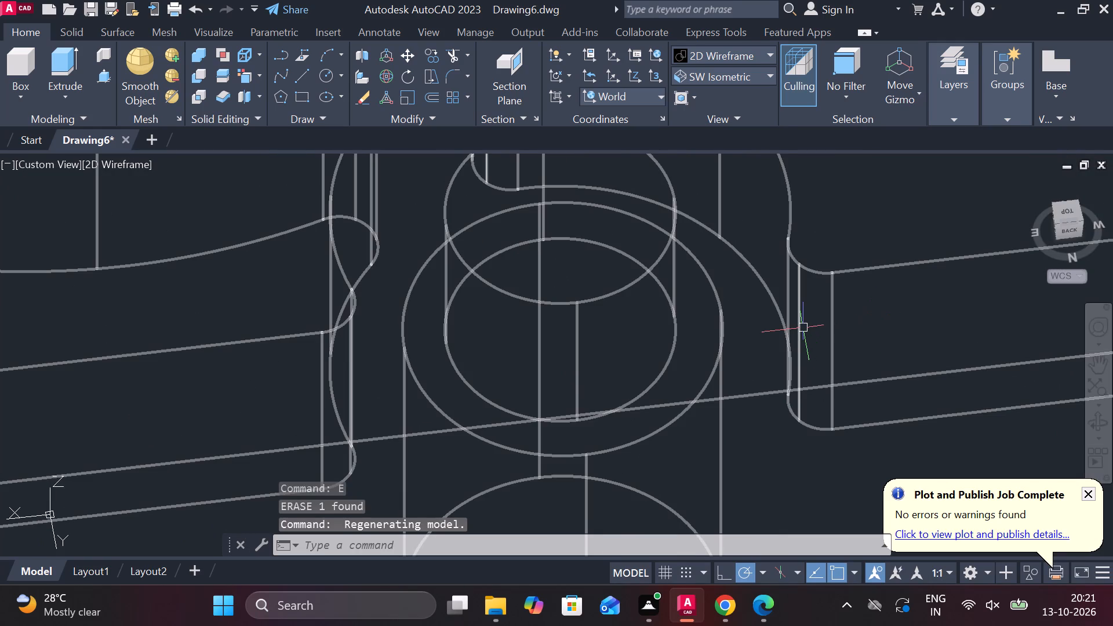
{"action": "scroll", "coordinate": [800, 314], "scroll_direction": "up", "scroll_amount": 3}
{"action": "left_click", "coordinate": [798, 302]}
{"action": "scroll", "coordinate": [798, 303], "scroll_direction": "down", "scroll_amount": 2}
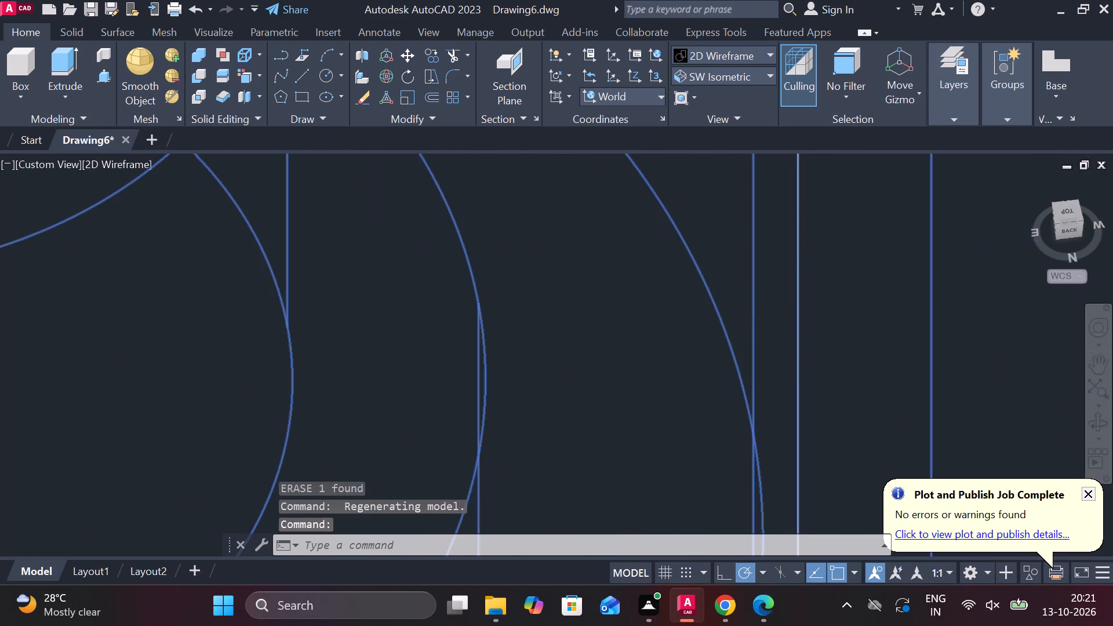
{"action": "scroll", "coordinate": [798, 305], "scroll_direction": "down", "scroll_amount": 2}
{"action": "key", "text": "Escape"}
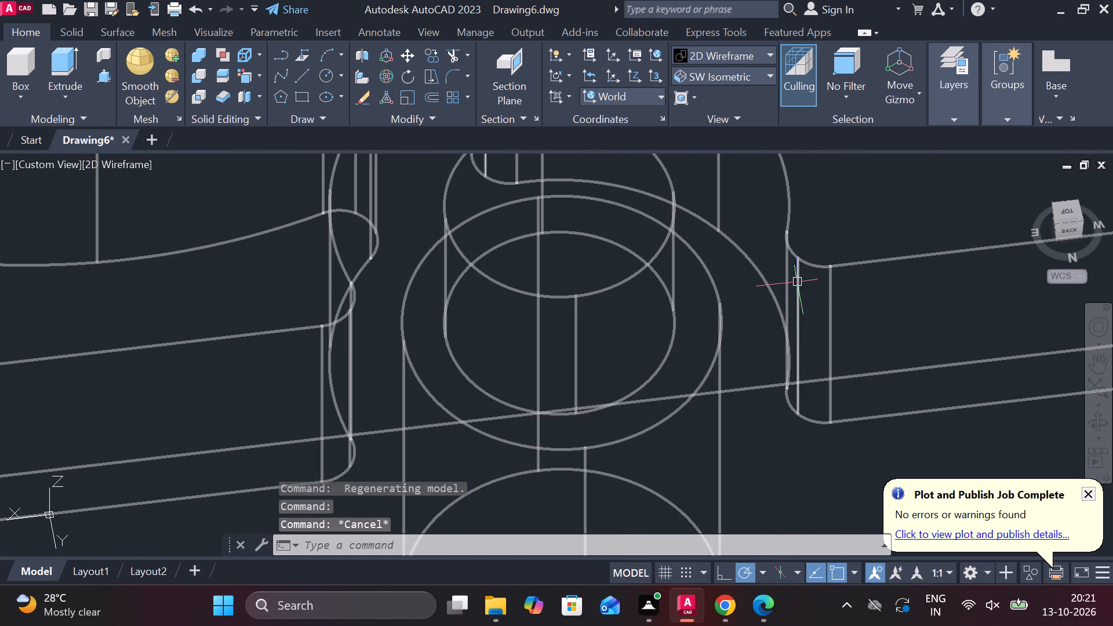
{"action": "key", "text": "Escape"}
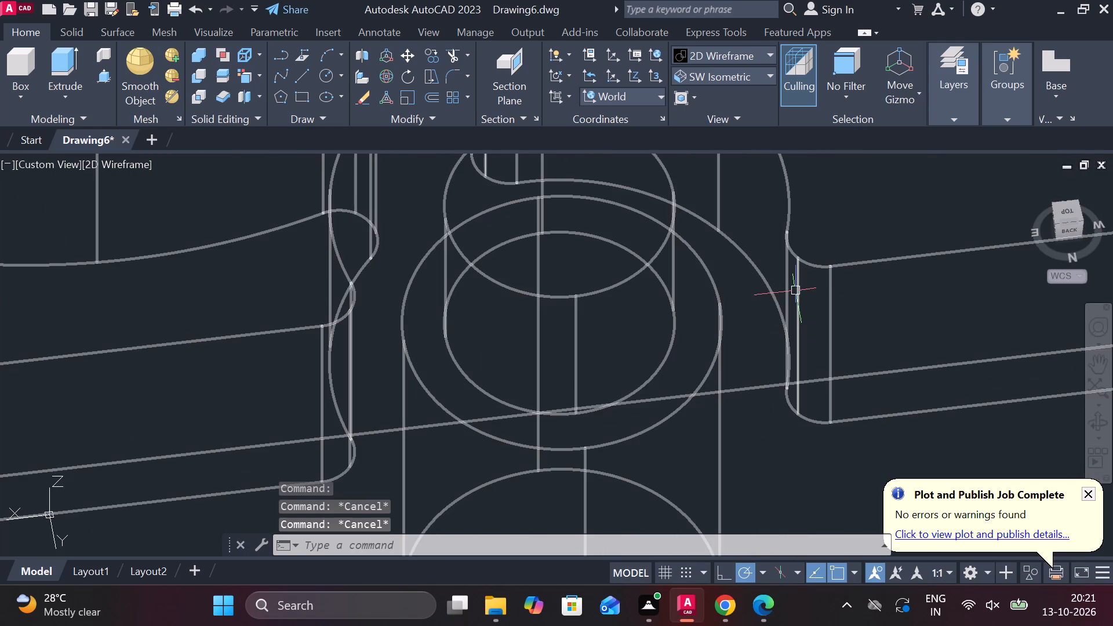
{"action": "scroll", "coordinate": [795, 293], "scroll_direction": "down", "scroll_amount": 2}
{"action": "middle_click_drag", "start_coordinate": [832, 315], "coordinate": [813, 328], "text": "shift"}
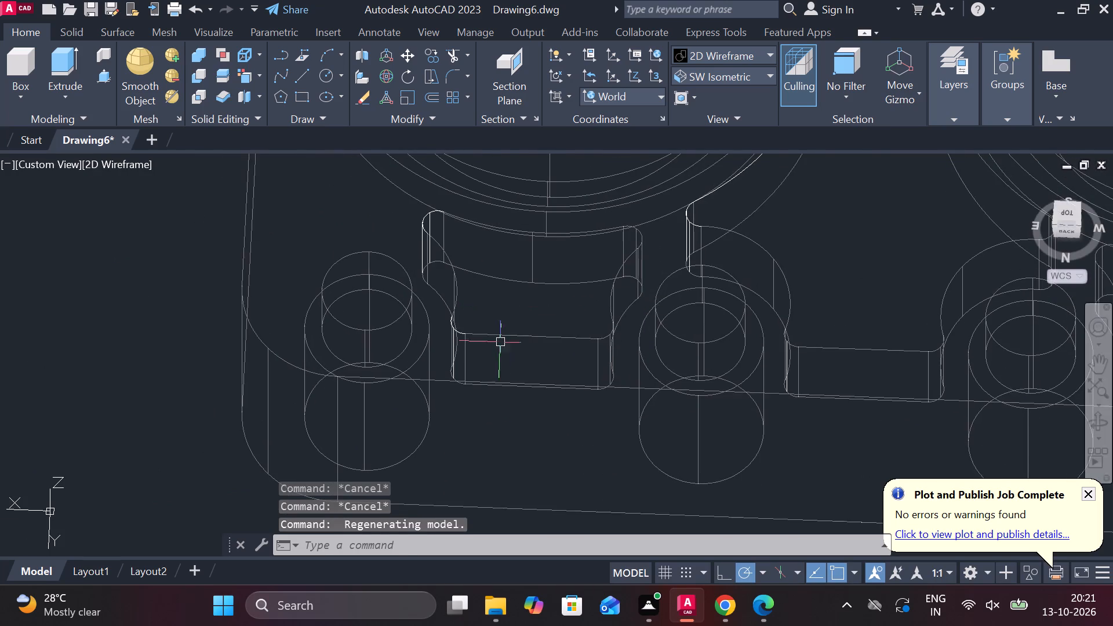
{"action": "scroll", "coordinate": [489, 347], "scroll_direction": "up", "scroll_amount": 2}
{"action": "middle_click_drag", "start_coordinate": [453, 350], "coordinate": [599, 381]}
{"action": "scroll", "coordinate": [492, 386], "scroll_direction": "up", "scroll_amount": 3}
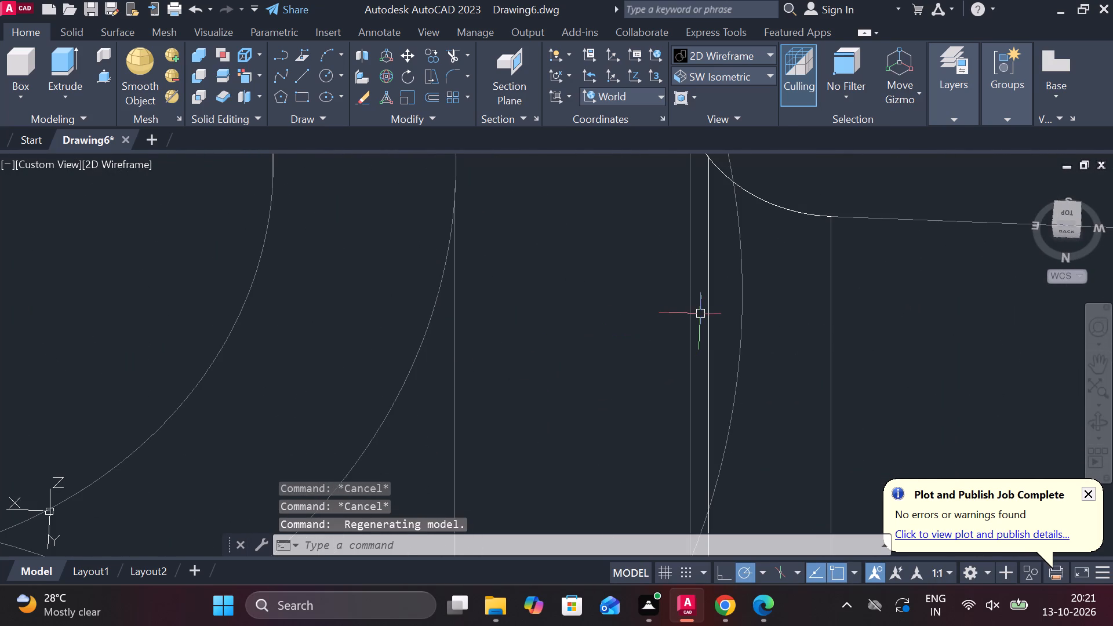
{"action": "left_click", "coordinate": [707, 301]}
{"action": "scroll", "coordinate": [707, 301], "scroll_direction": "down", "scroll_amount": 3}
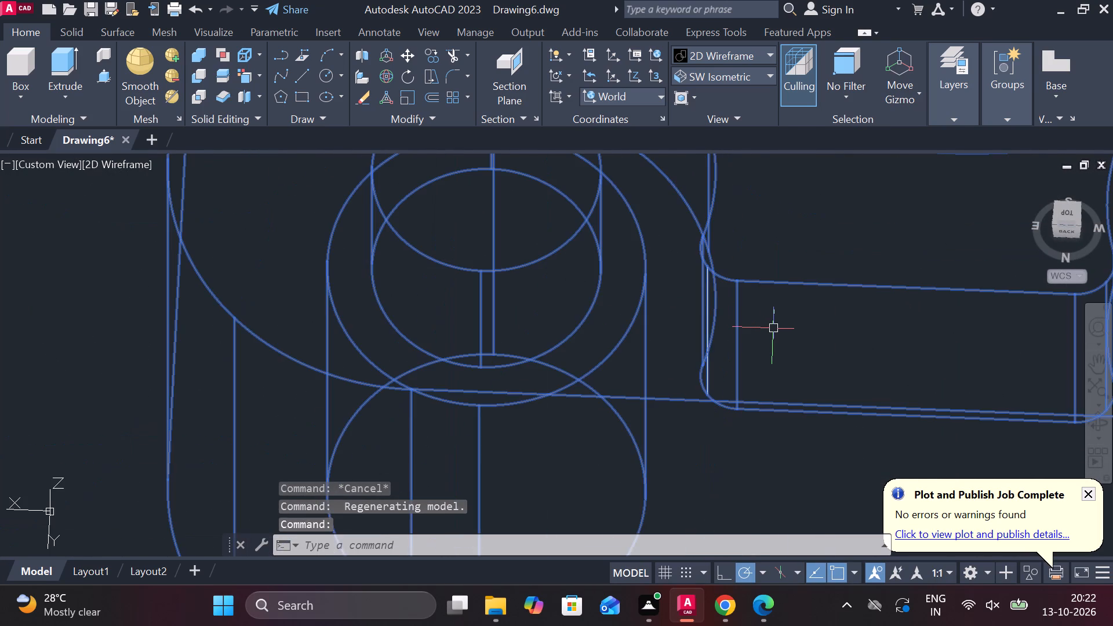
{"action": "key", "text": "Escape"}
{"action": "scroll", "coordinate": [773, 329], "scroll_direction": "down", "scroll_amount": 2}
{"action": "middle_click_drag", "start_coordinate": [809, 377], "coordinate": [799, 377], "text": "shift"}
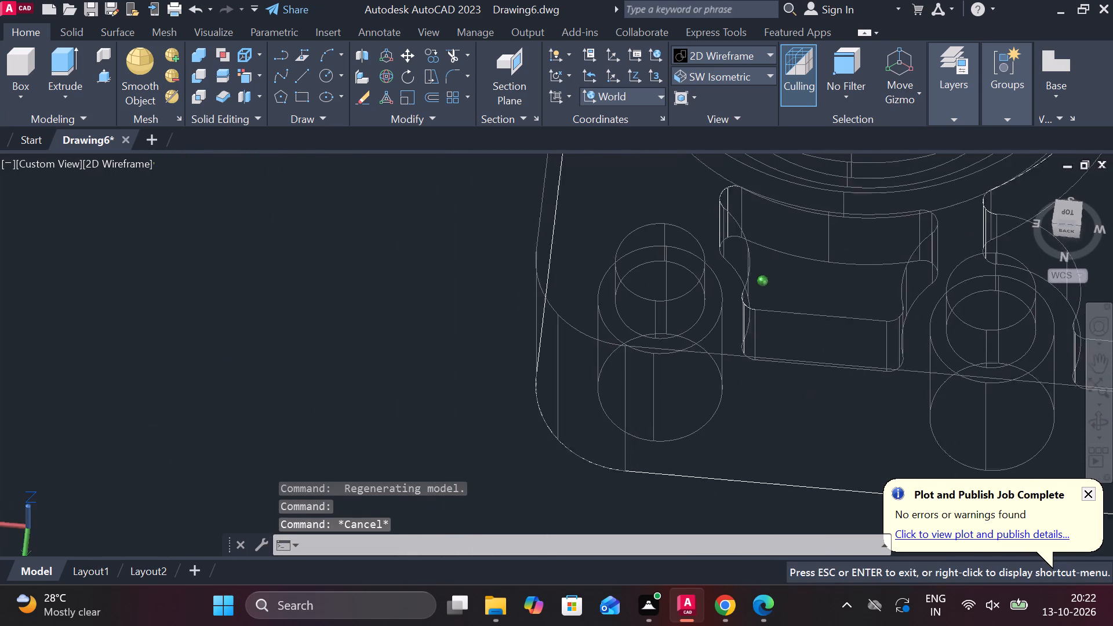
{"action": "middle_click_drag", "start_coordinate": [799, 377], "coordinate": [742, 327], "text": "shift"}
{"action": "scroll", "coordinate": [791, 244], "scroll_direction": "up", "scroll_amount": 1}
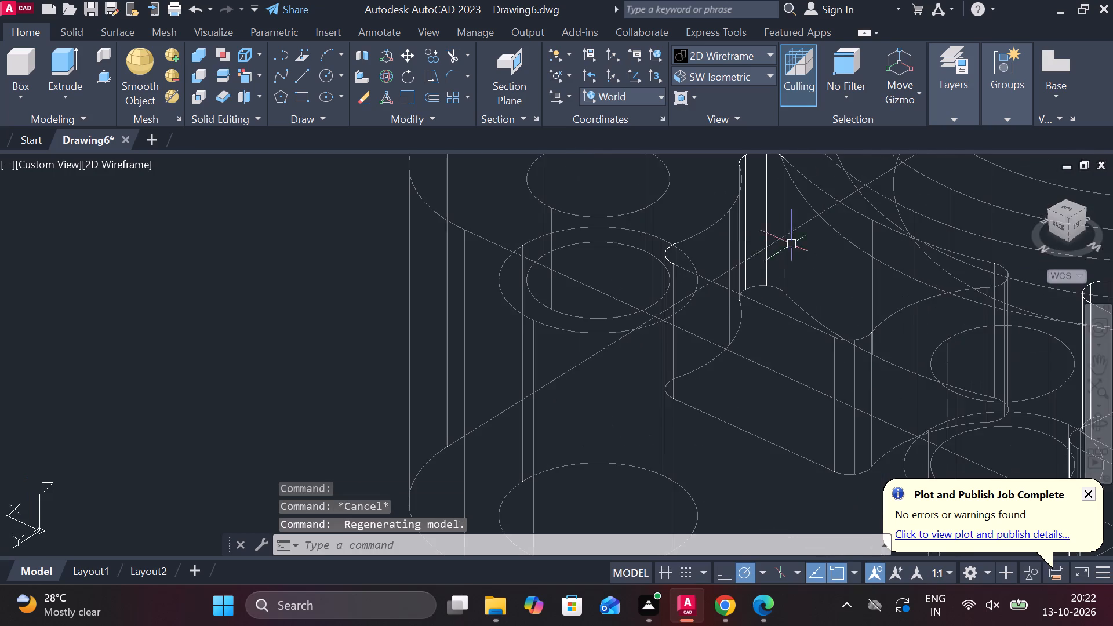
{"action": "middle_click_drag", "start_coordinate": [760, 253], "coordinate": [723, 253], "text": "shift"}
{"action": "scroll", "coordinate": [816, 221], "scroll_direction": "up", "scroll_amount": 2}
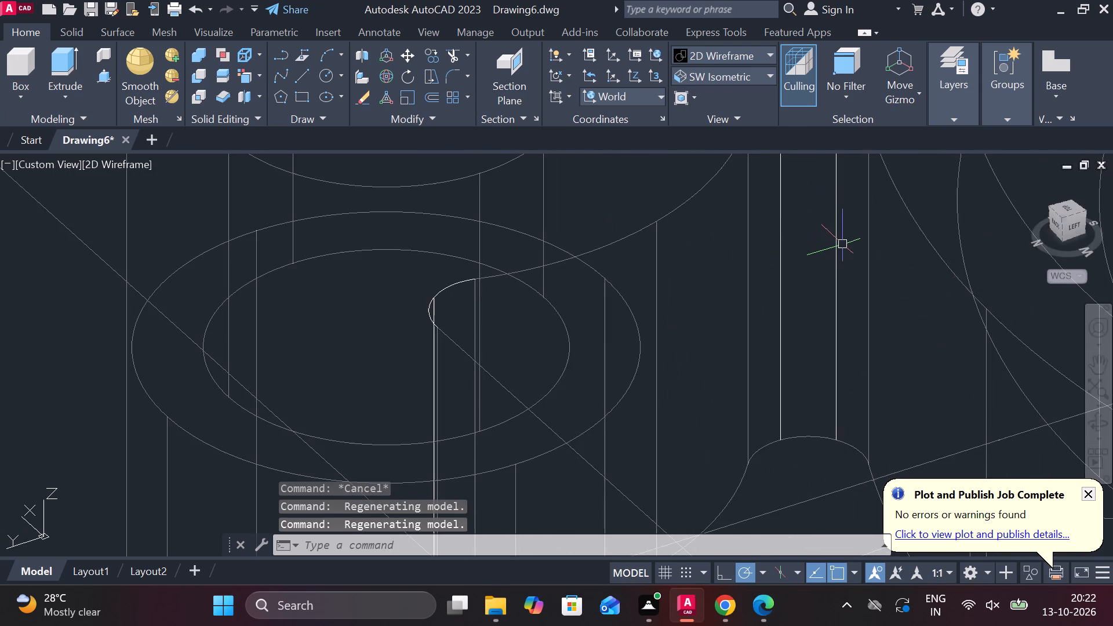
{"action": "left_click", "coordinate": [838, 249]}
{"action": "key", "text": "Escape"}
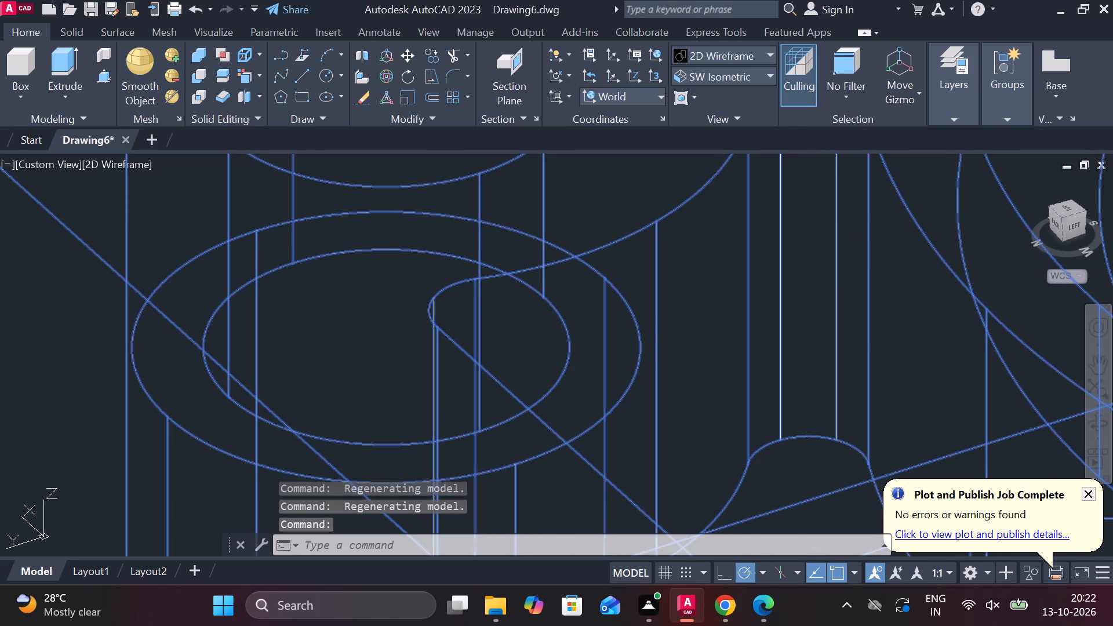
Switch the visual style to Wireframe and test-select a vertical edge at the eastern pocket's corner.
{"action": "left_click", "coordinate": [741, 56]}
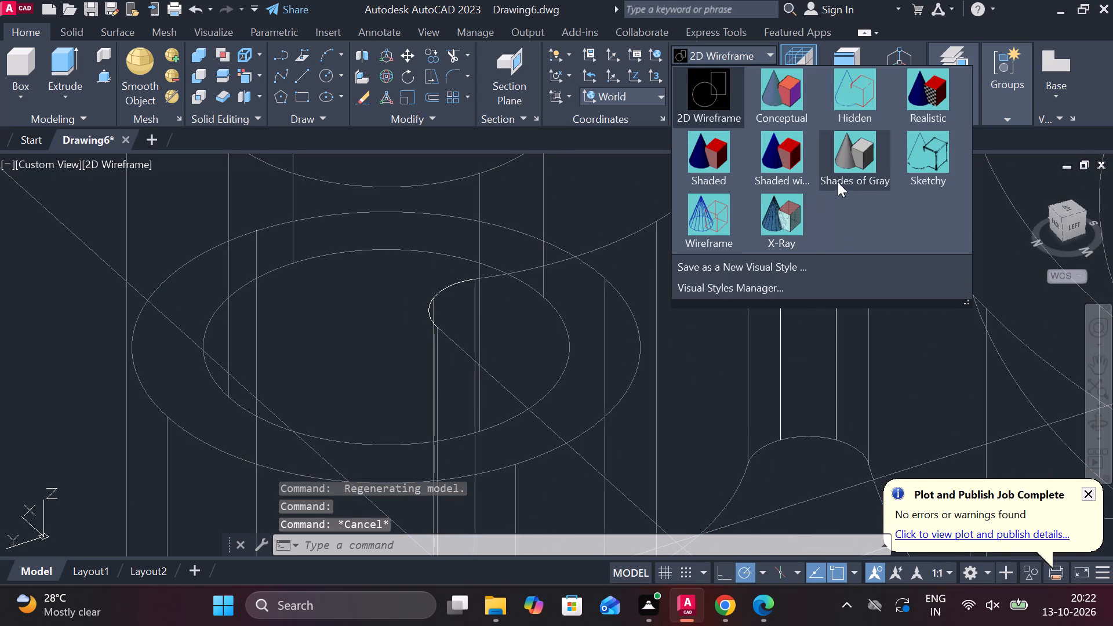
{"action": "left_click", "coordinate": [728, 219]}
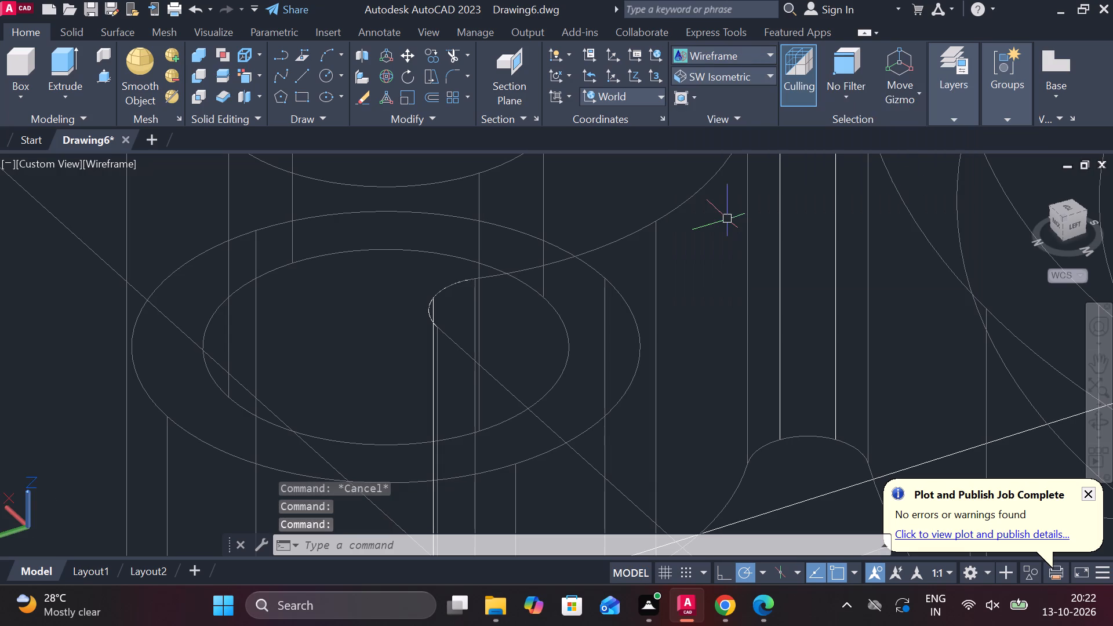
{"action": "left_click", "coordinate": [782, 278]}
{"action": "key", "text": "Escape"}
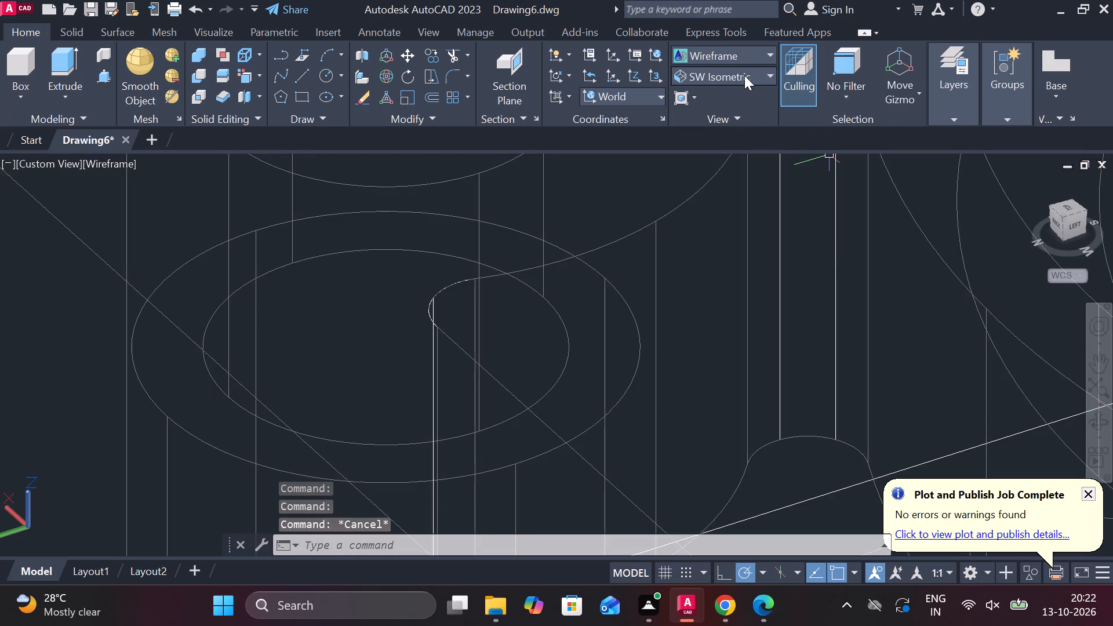
Set the visual style to X-Ray.
{"action": "left_click", "coordinate": [744, 75]}
{"action": "left_click", "coordinate": [744, 75]}
{"action": "left_click", "coordinate": [751, 41]}
{"action": "left_click", "coordinate": [754, 50]}
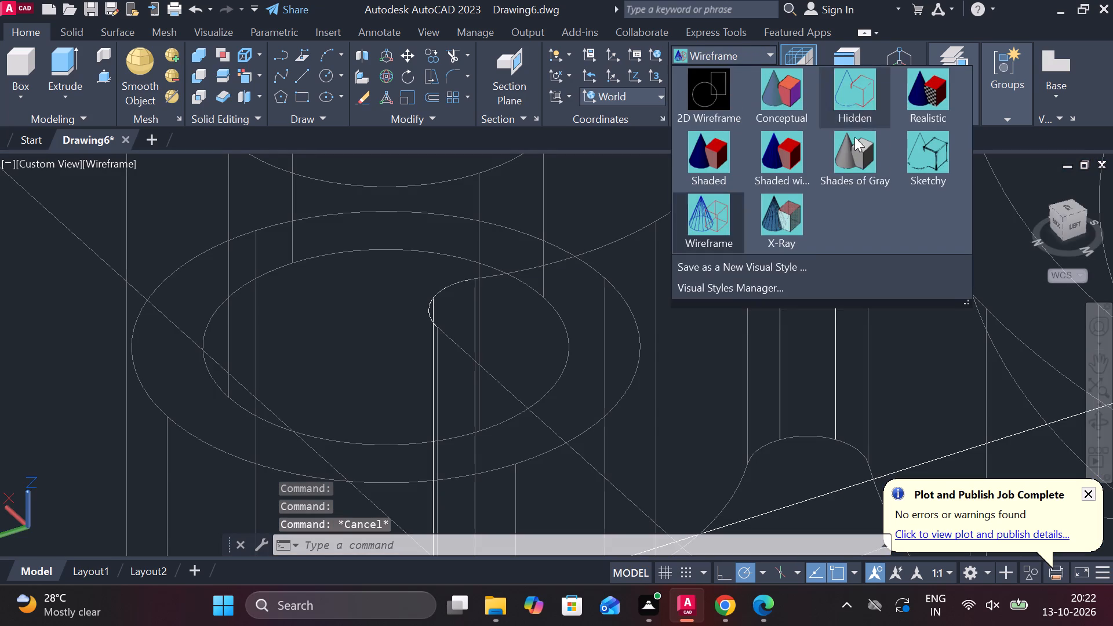
{"action": "left_click", "coordinate": [797, 220]}
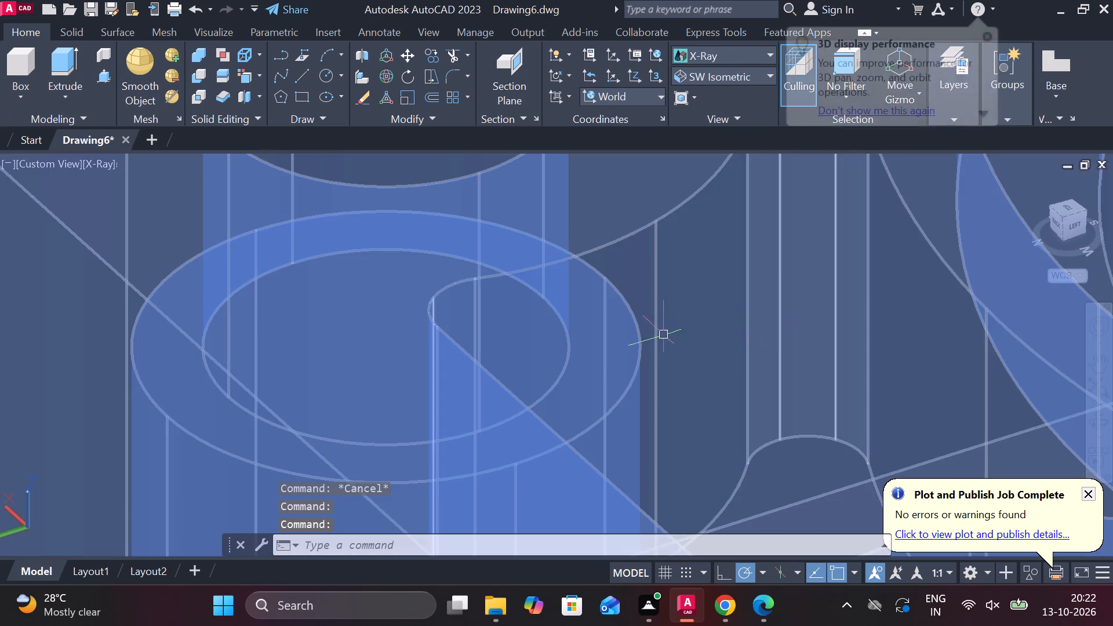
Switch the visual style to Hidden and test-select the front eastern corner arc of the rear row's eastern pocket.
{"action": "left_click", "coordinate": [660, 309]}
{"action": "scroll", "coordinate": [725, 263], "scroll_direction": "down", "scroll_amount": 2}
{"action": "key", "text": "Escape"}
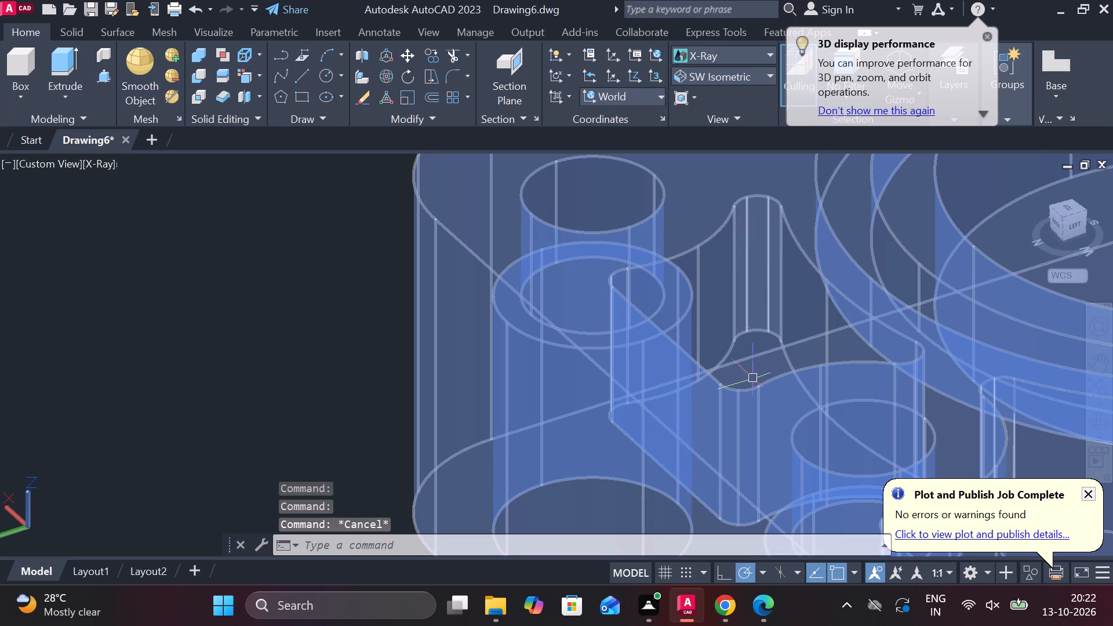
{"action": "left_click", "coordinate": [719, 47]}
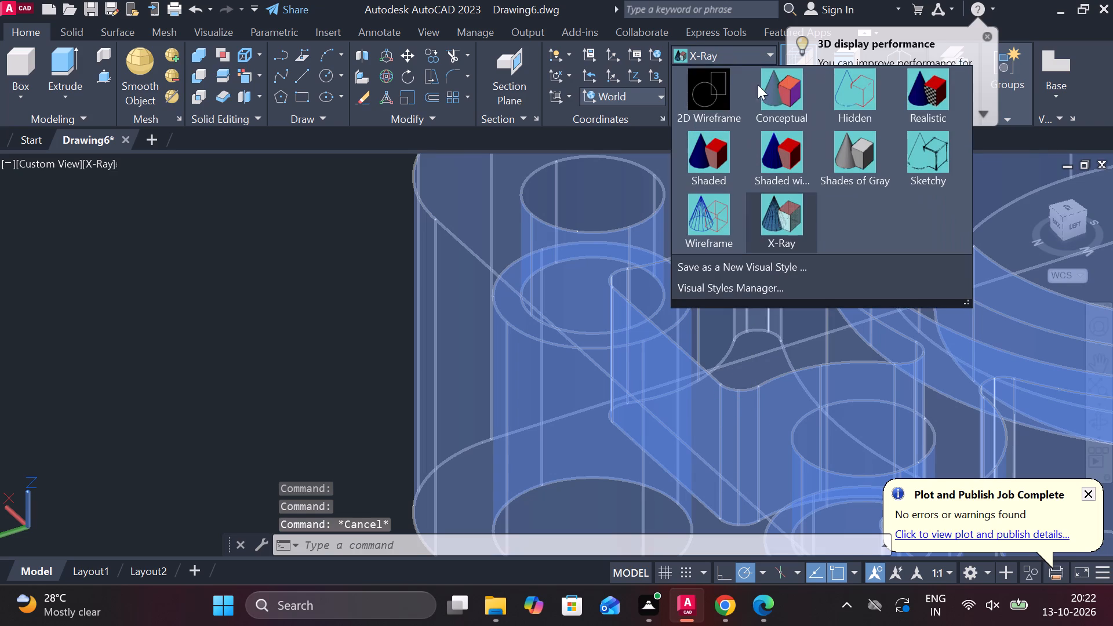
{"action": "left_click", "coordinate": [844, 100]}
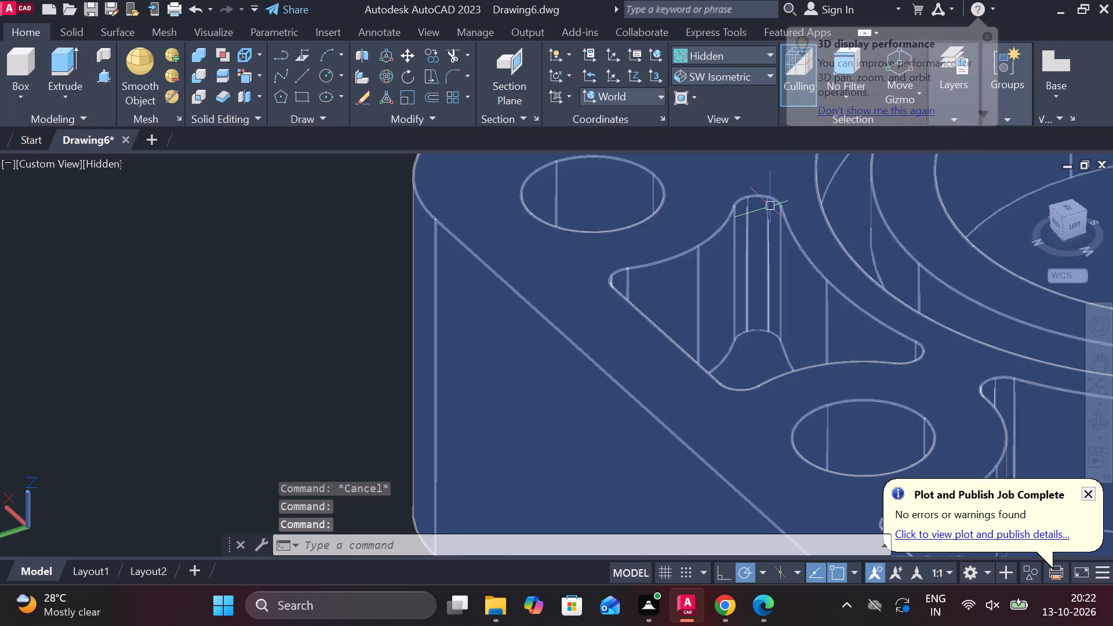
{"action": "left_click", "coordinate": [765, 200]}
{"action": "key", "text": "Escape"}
Set the visual style to Realistic and erase the two leftover eastern corner arcs of the rear row's eastern pocket outline.
{"action": "left_click", "coordinate": [756, 48]}
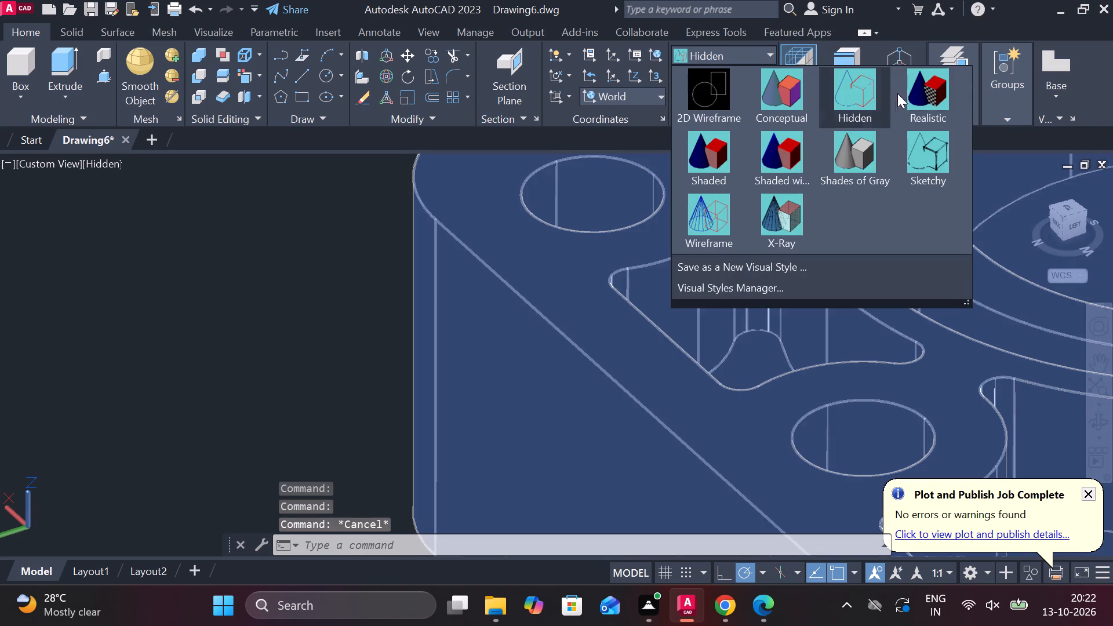
{"action": "left_click", "coordinate": [929, 100]}
{"action": "scroll", "coordinate": [768, 198], "scroll_direction": "up", "scroll_amount": 1}
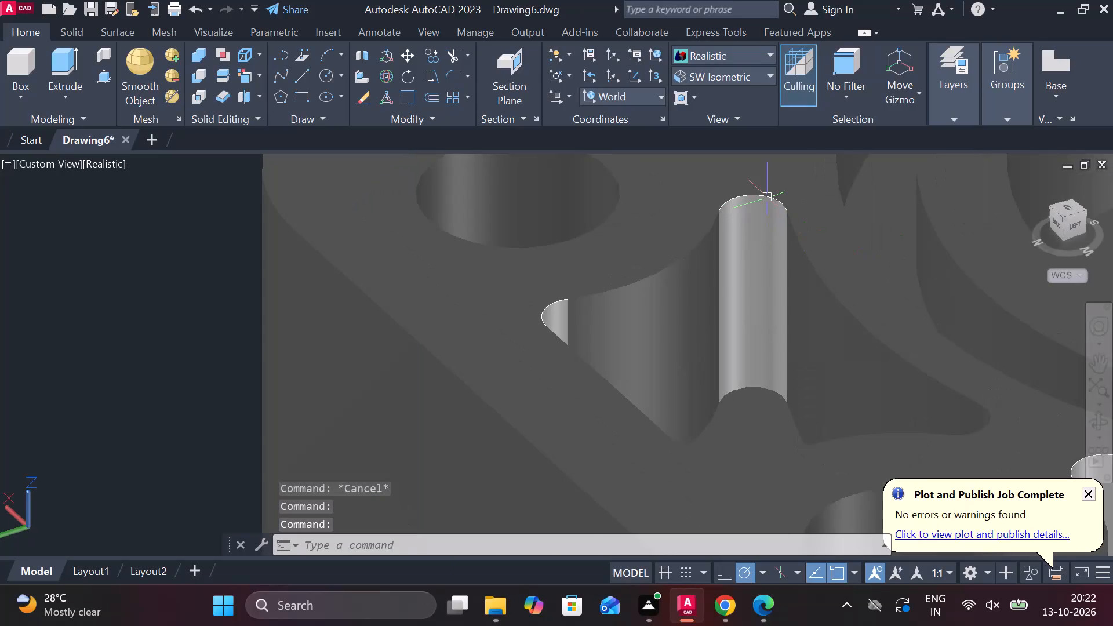
{"action": "left_click", "coordinate": [768, 198]}
{"action": "type", "text": "e"}
{"action": "key", "text": "space"}
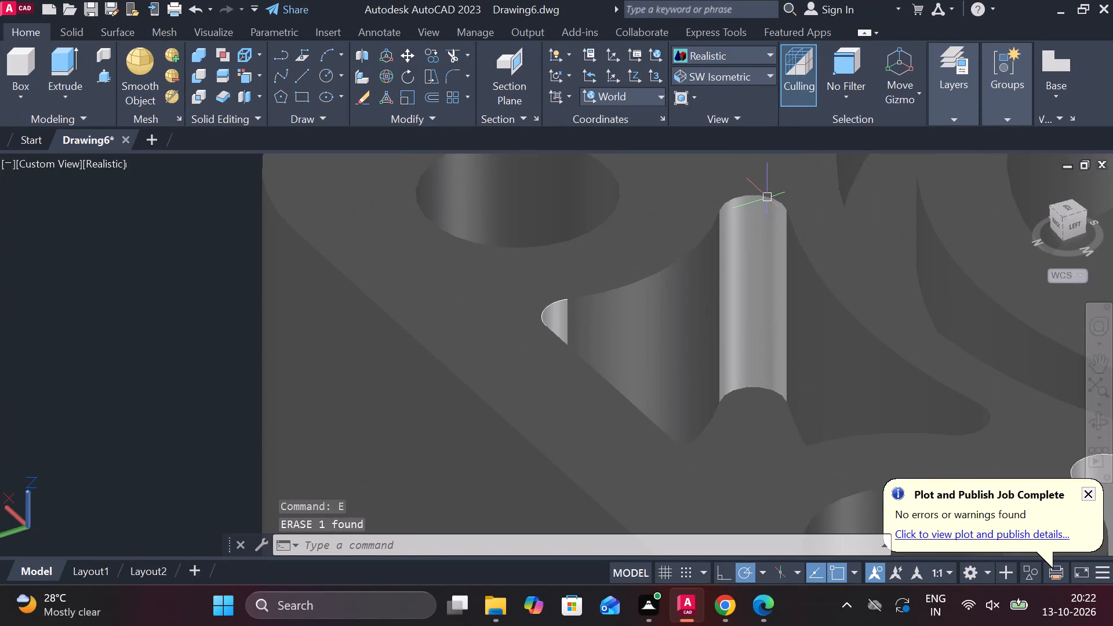
{"action": "left_click", "coordinate": [550, 307]}
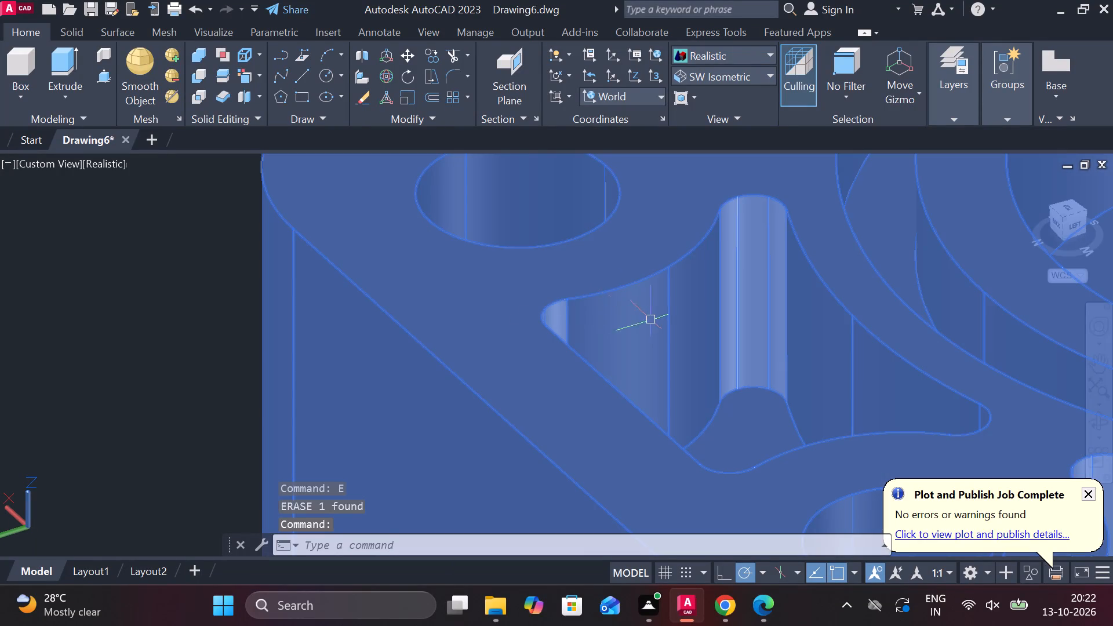
{"action": "key", "text": "Escape"}
{"action": "scroll", "coordinate": [573, 322], "scroll_direction": "up", "scroll_amount": 2}
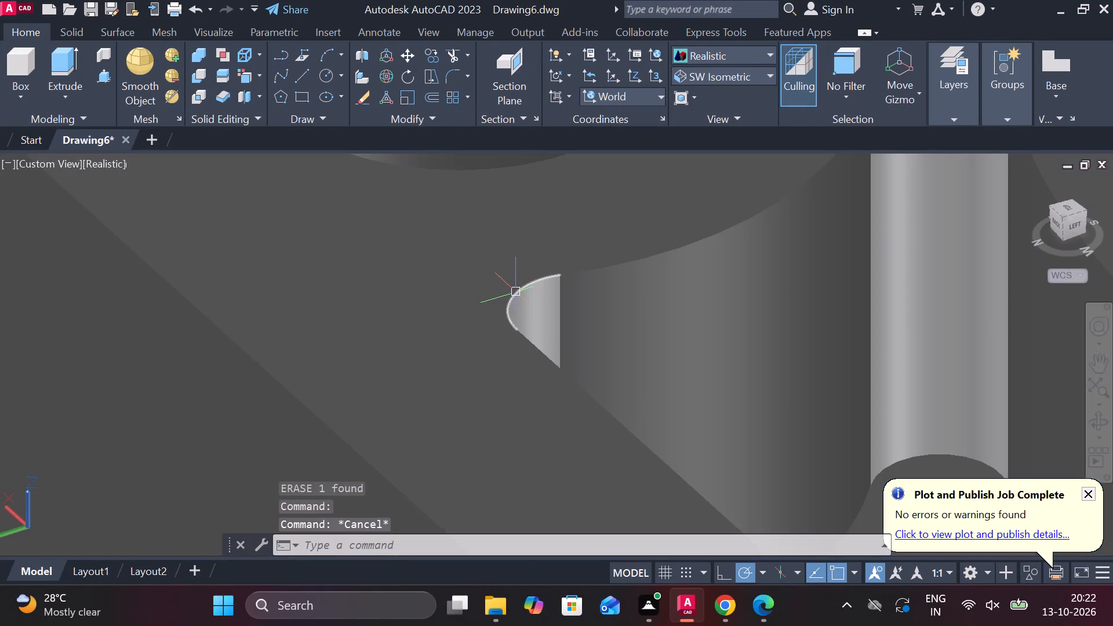
{"action": "left_click", "coordinate": [516, 292]}
{"action": "type", "text": "e"}
{"action": "key", "text": "space"}
{"action": "scroll", "coordinate": [600, 316], "scroll_direction": "down", "scroll_amount": 4}
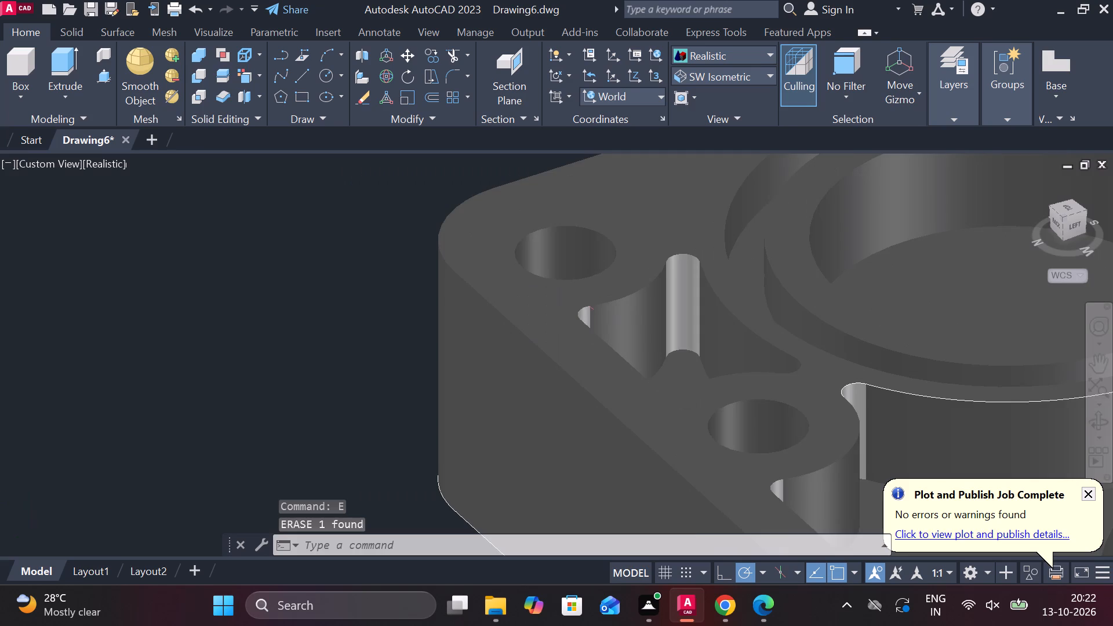
Erase the long leftover arc of the central pocket outline that runs around the eastern round recess.
{"action": "scroll", "coordinate": [601, 316], "scroll_direction": "down", "scroll_amount": 2}
{"action": "scroll", "coordinate": [769, 323], "scroll_direction": "up", "scroll_amount": 3}
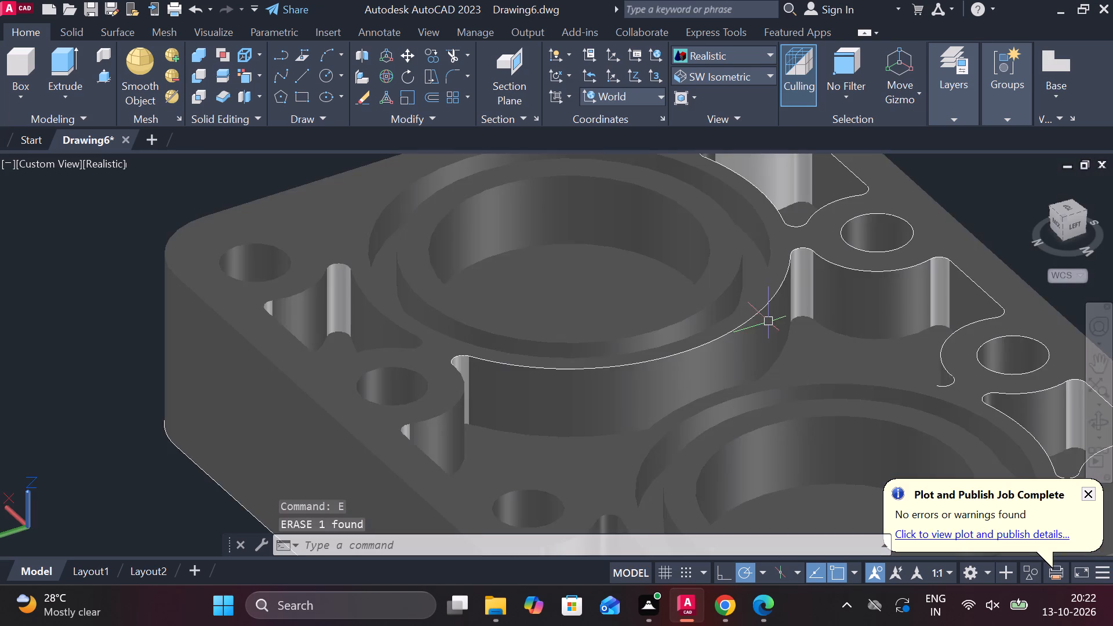
{"action": "left_click", "coordinate": [759, 316]}
{"action": "type", "text": "e"}
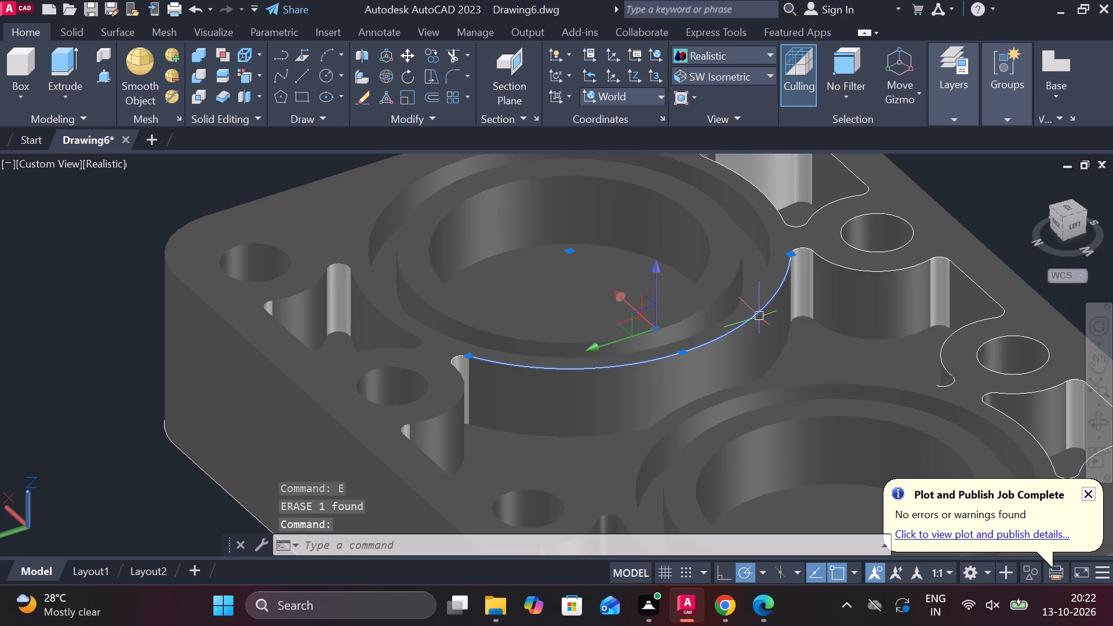
{"action": "key", "text": "space"}
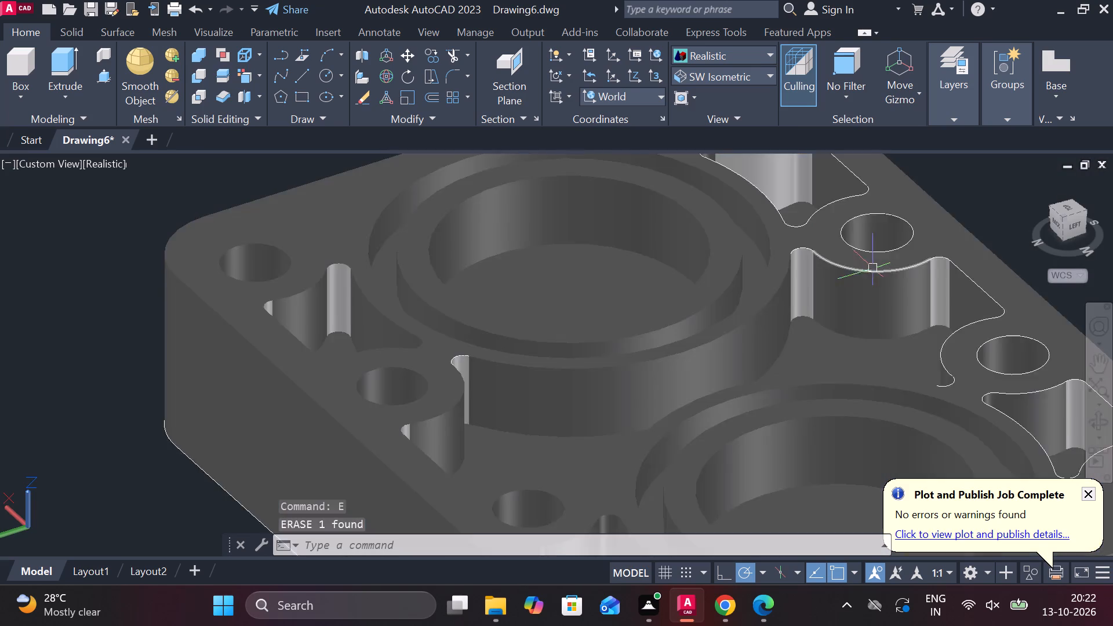
Erase the leftover central pocket outline arc beside the front row's second hole from the east.
{"action": "scroll", "coordinate": [890, 272], "scroll_direction": "up", "scroll_amount": 2}
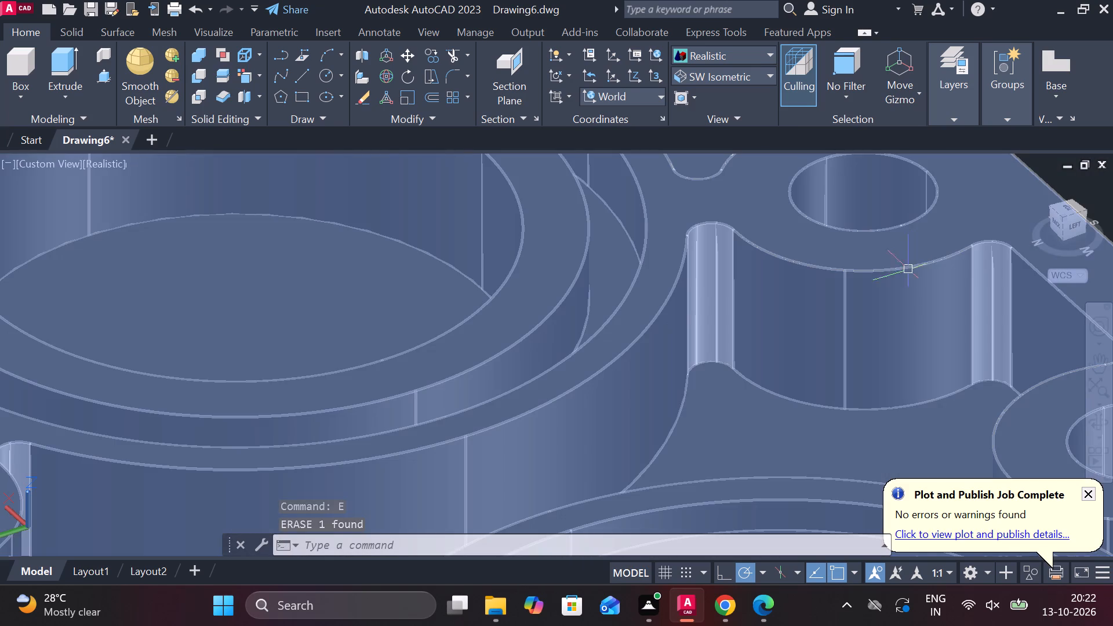
{"action": "scroll", "coordinate": [878, 269], "scroll_direction": "down", "scroll_amount": 3}
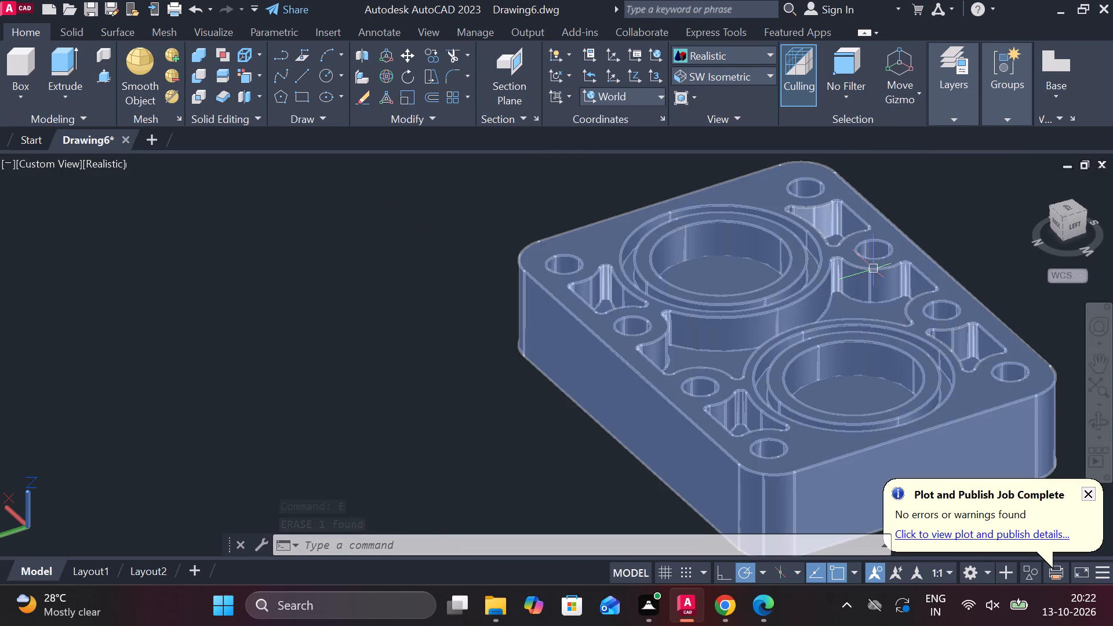
{"action": "double_click", "coordinate": [900, 266]}
{"action": "key", "text": "Escape"}
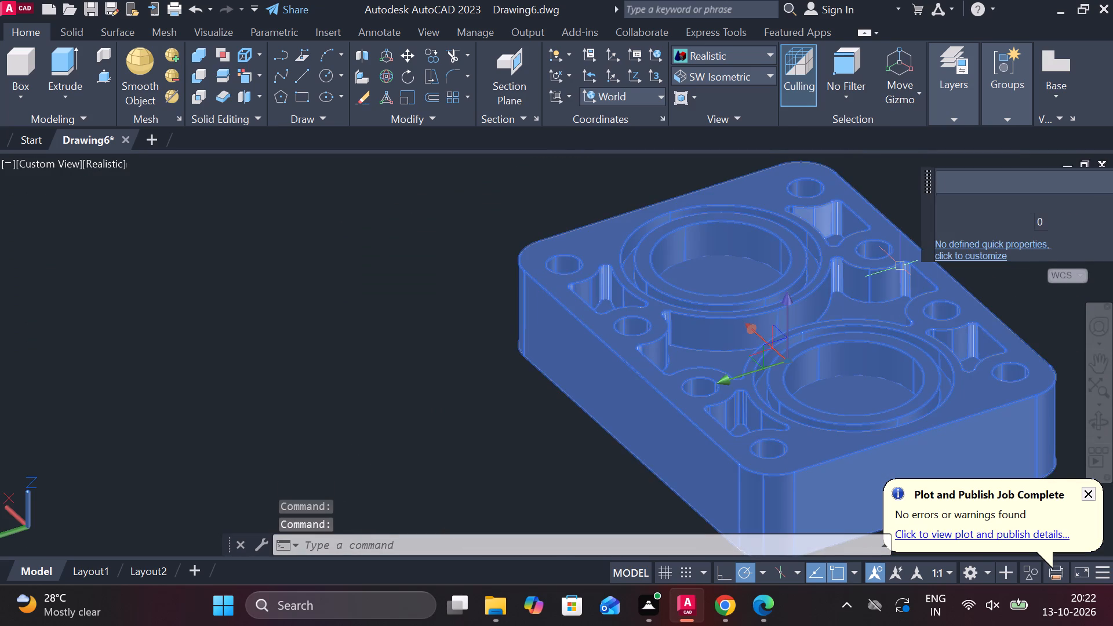
{"action": "left_click", "coordinate": [889, 270]}
{"action": "type", "text": "e"}
{"action": "key", "text": "space"}
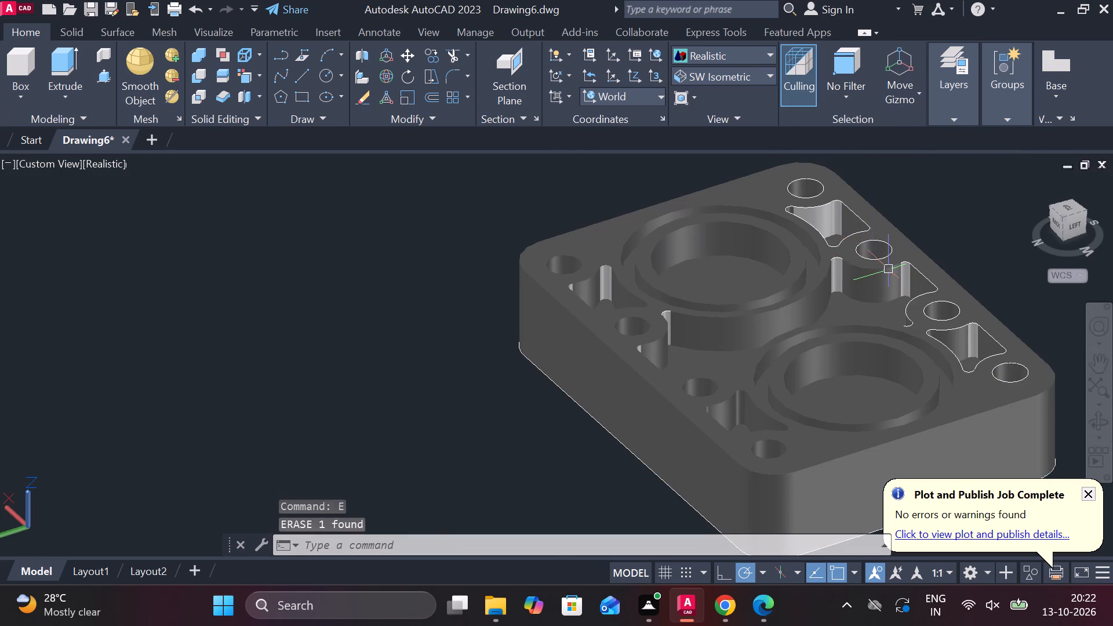
Set the visual style to Shaded.
{"action": "scroll", "coordinate": [926, 295], "scroll_direction": "up", "scroll_amount": 2}
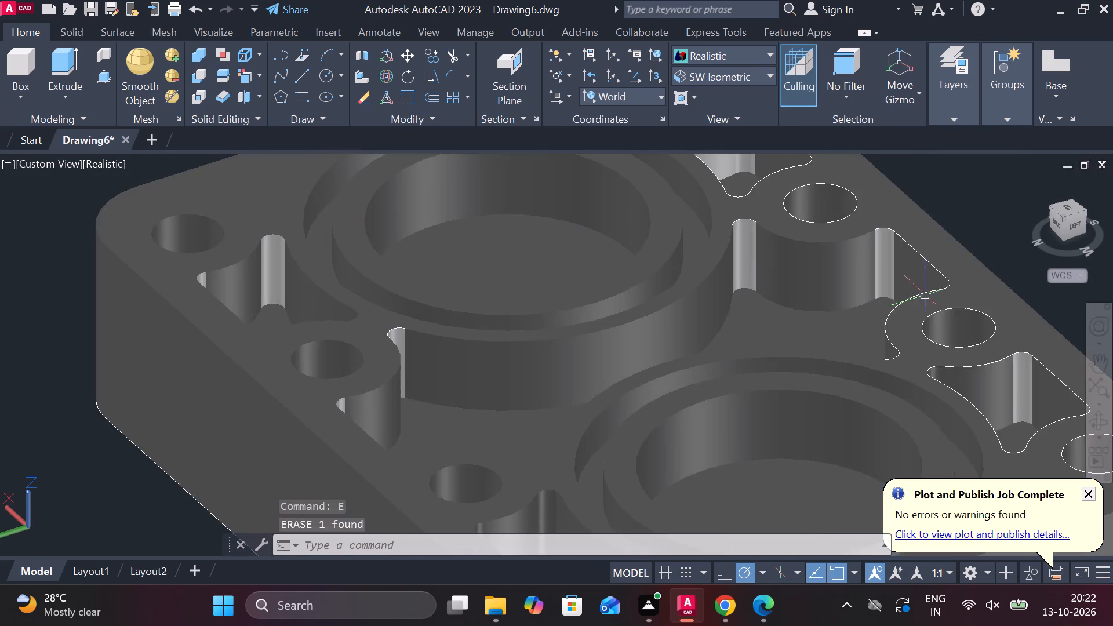
{"action": "left_click", "coordinate": [734, 43]}
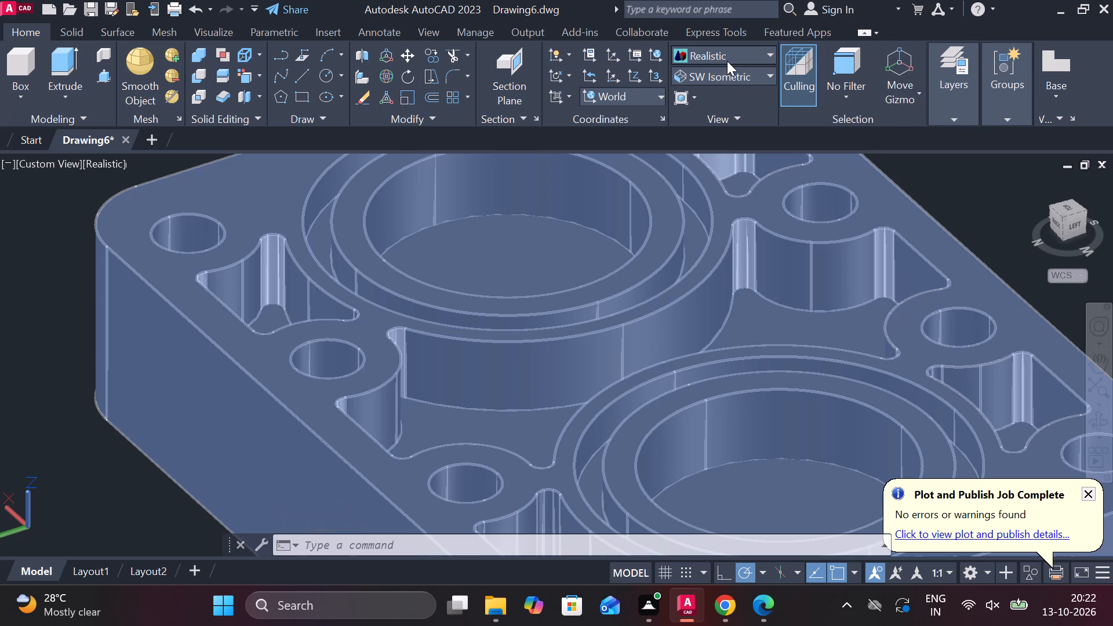
{"action": "left_click", "coordinate": [727, 61]}
{"action": "left_click", "coordinate": [721, 155]}
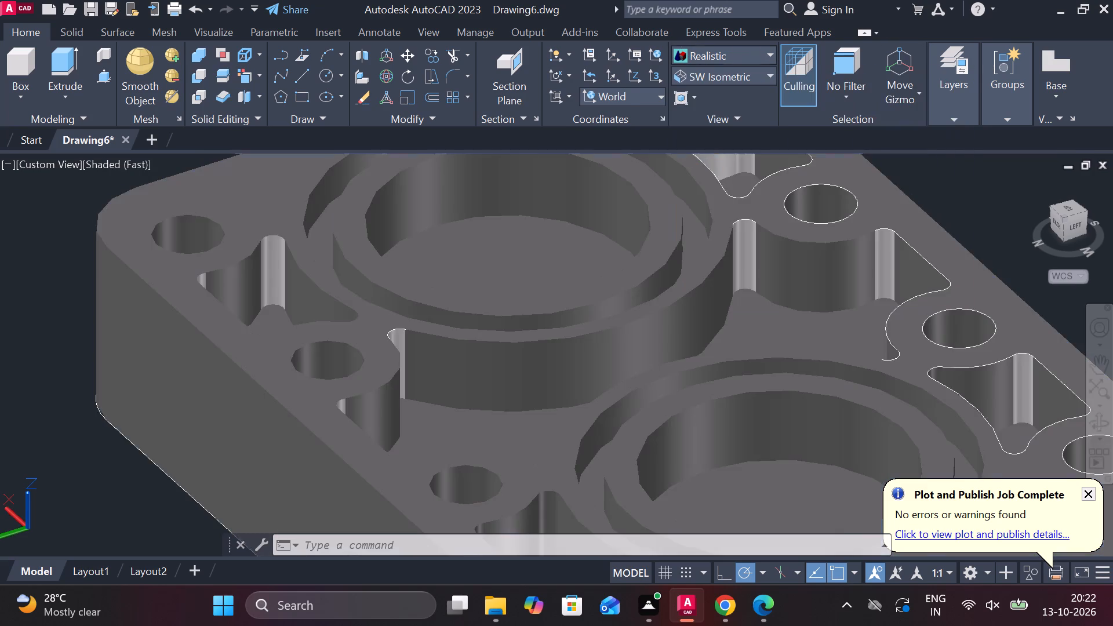
Erase the leftover central pocket outline arc around the front row's third hole from the east.
{"action": "scroll", "coordinate": [919, 294], "scroll_direction": "up", "scroll_amount": 4}
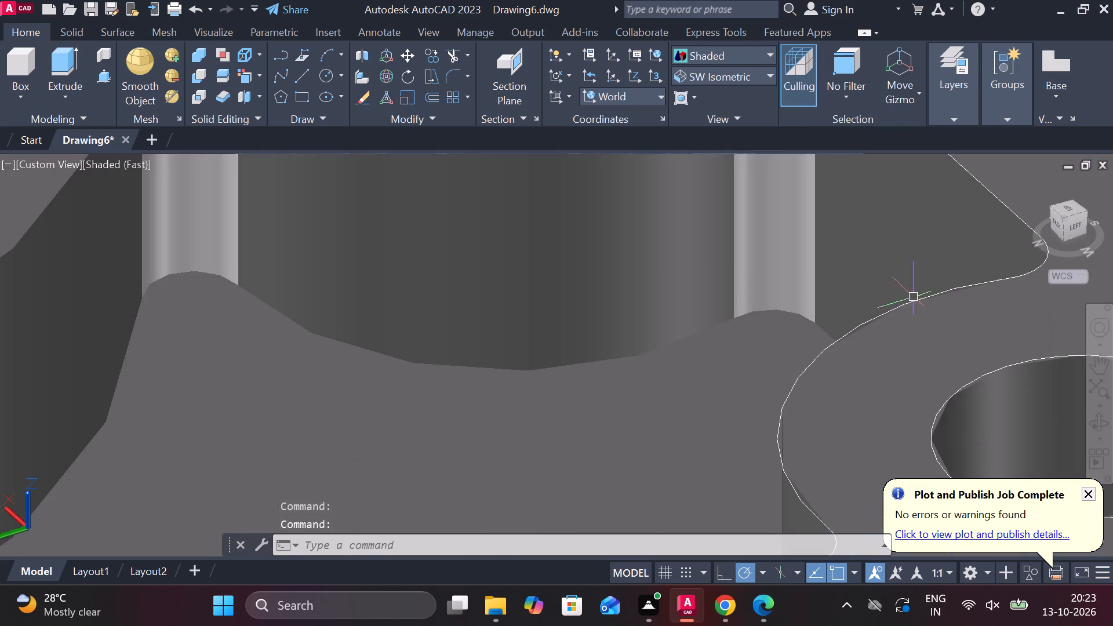
{"action": "left_click", "coordinate": [888, 310]}
{"action": "scroll", "coordinate": [888, 310], "scroll_direction": "down", "scroll_amount": 3}
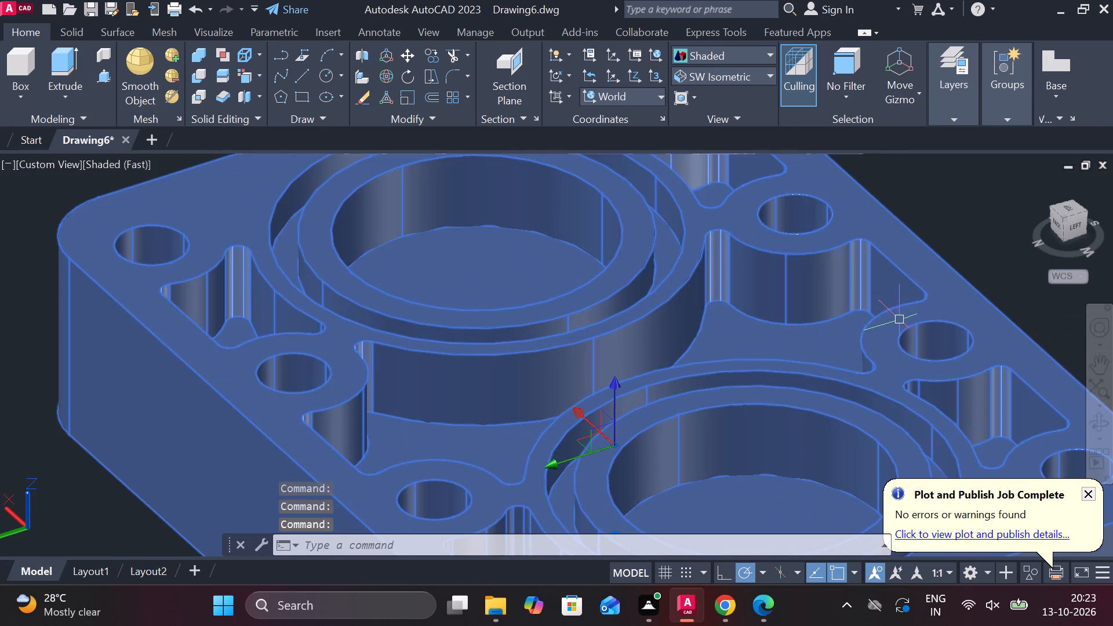
{"action": "key", "text": "Escape"}
{"action": "left_click", "coordinate": [889, 310]}
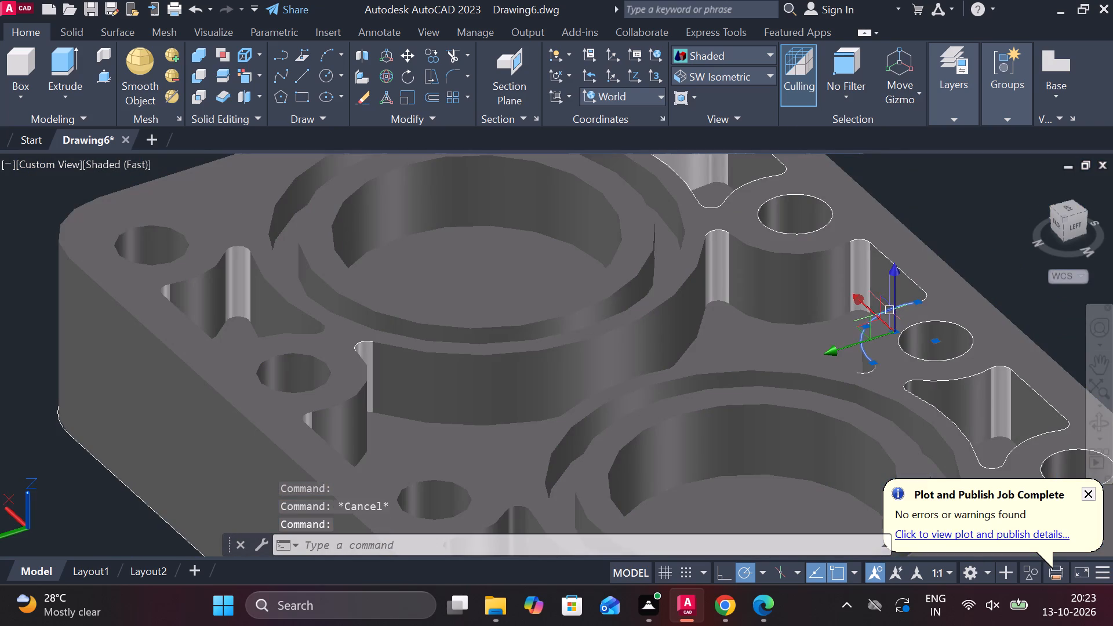
{"action": "scroll", "coordinate": [878, 355], "scroll_direction": "up", "scroll_amount": 3}
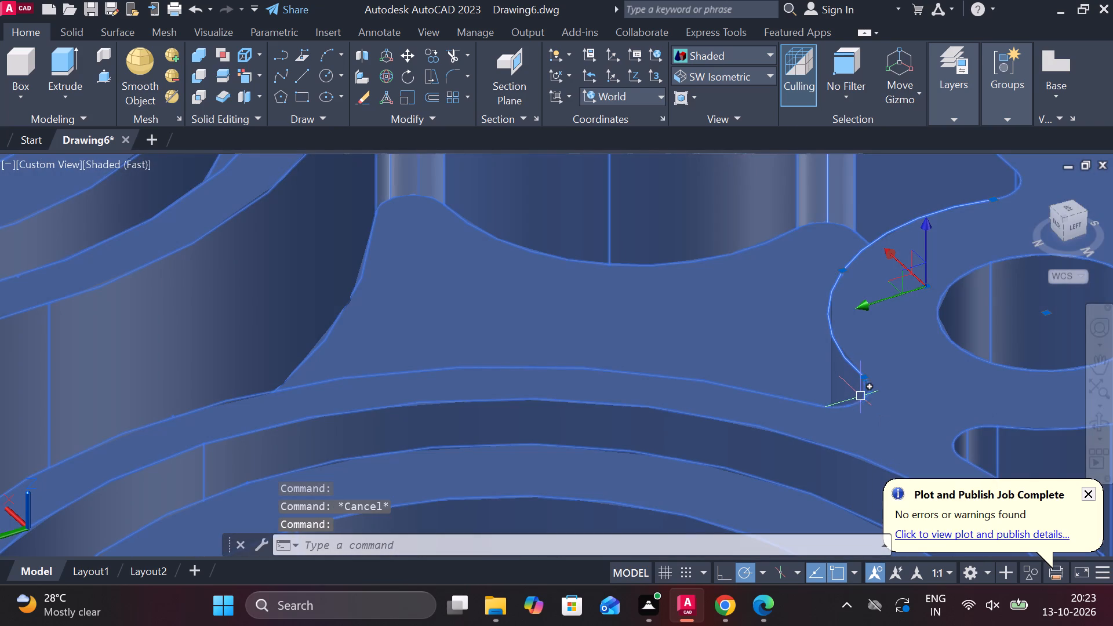
{"action": "type", "text": "e"}
{"action": "key", "text": "space"}
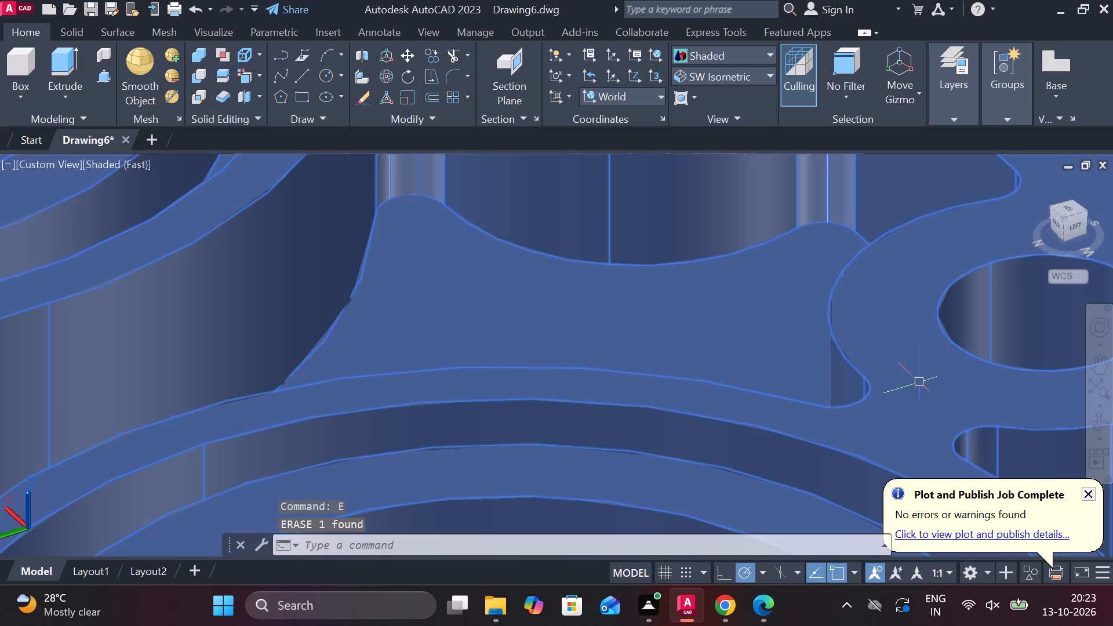
Erase the leftover straight front line and the western side arc of the front row's western pocket outline.
{"action": "scroll", "coordinate": [885, 395], "scroll_direction": "down", "scroll_amount": 3}
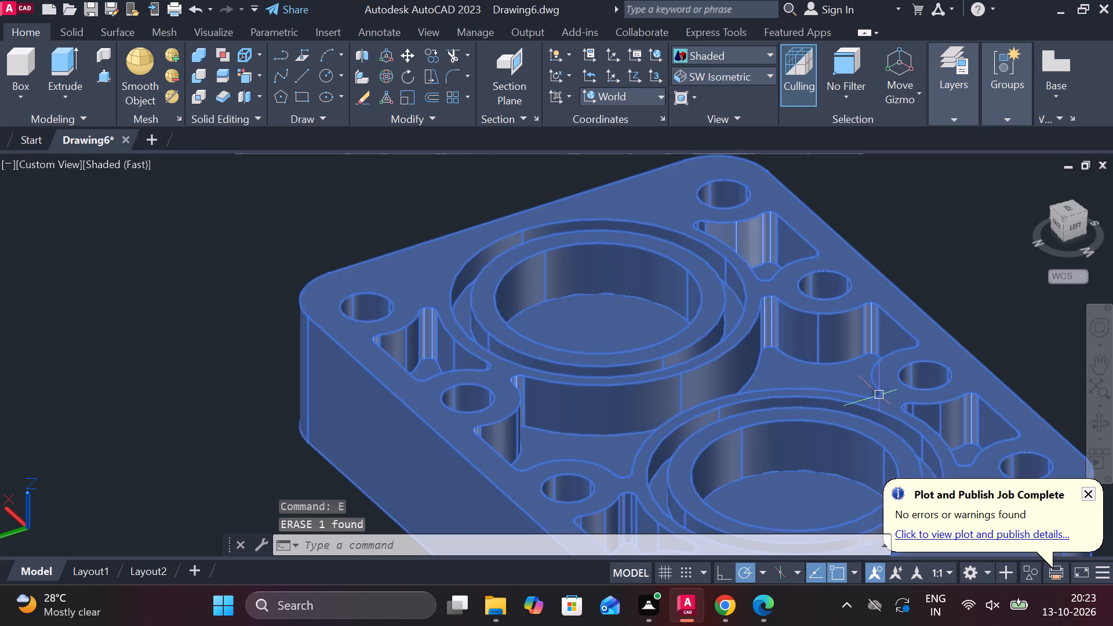
{"action": "scroll", "coordinate": [893, 359], "scroll_direction": "up", "scroll_amount": 2}
{"action": "scroll", "coordinate": [817, 271], "scroll_direction": "down", "scroll_amount": 2}
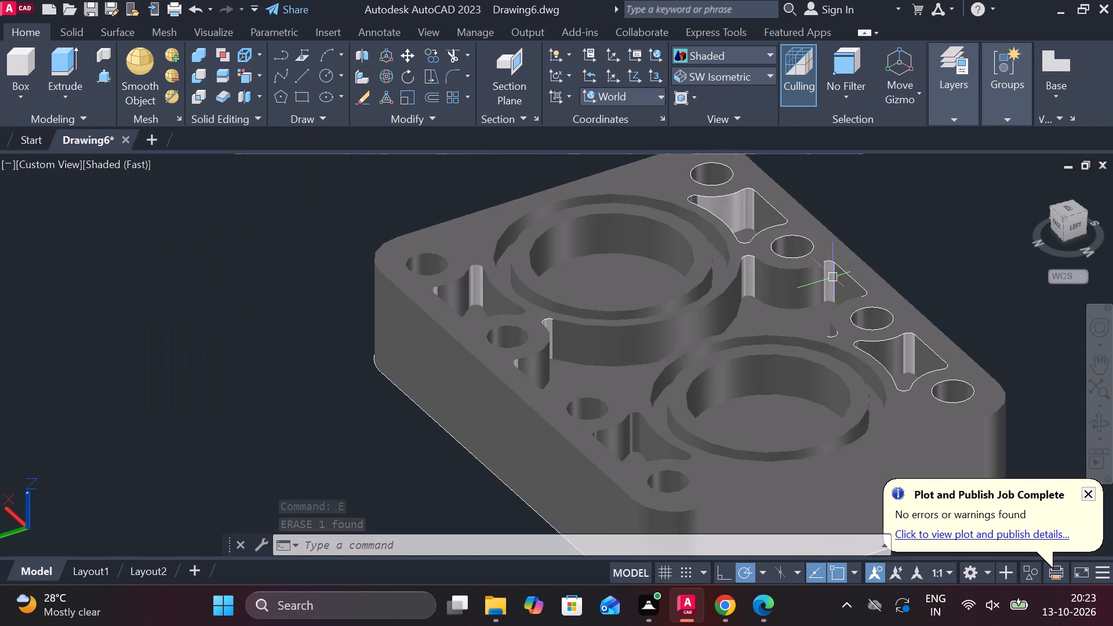
{"action": "left_click", "coordinate": [935, 352]}
{"action": "type", "text": "e"}
{"action": "key", "text": "space"}
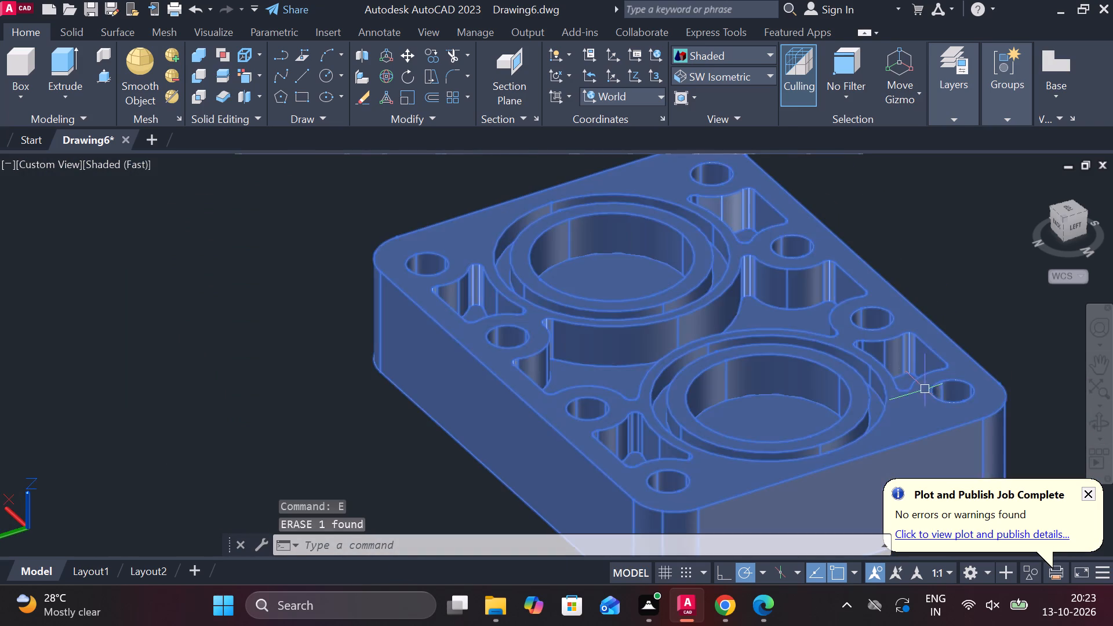
{"action": "left_click", "coordinate": [910, 383]}
{"action": "type", "text": "e"}
{"action": "key", "text": "space"}
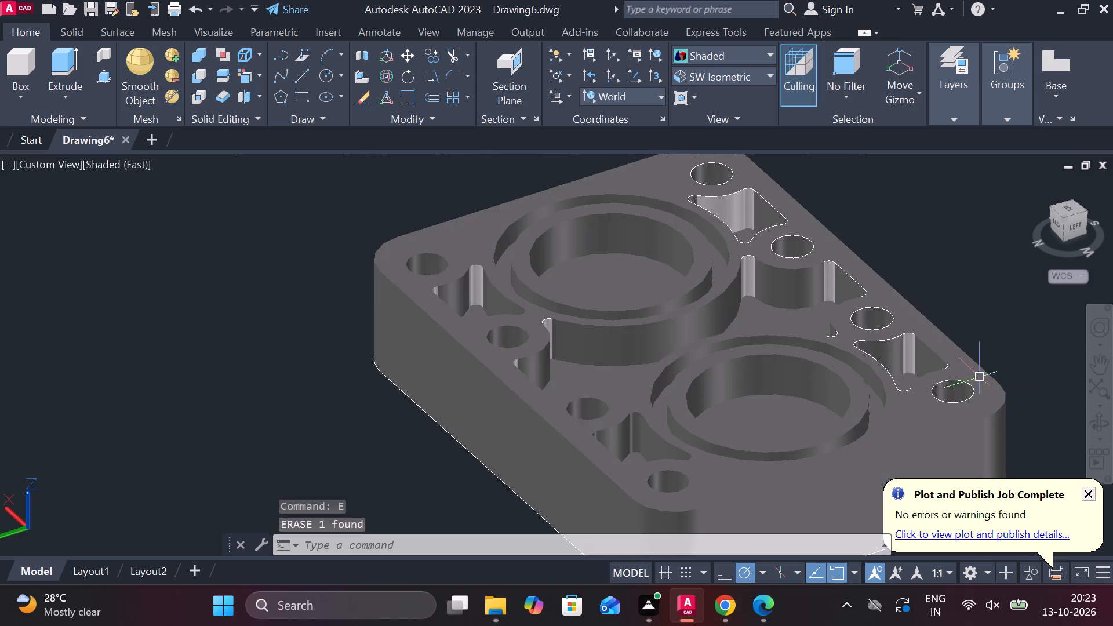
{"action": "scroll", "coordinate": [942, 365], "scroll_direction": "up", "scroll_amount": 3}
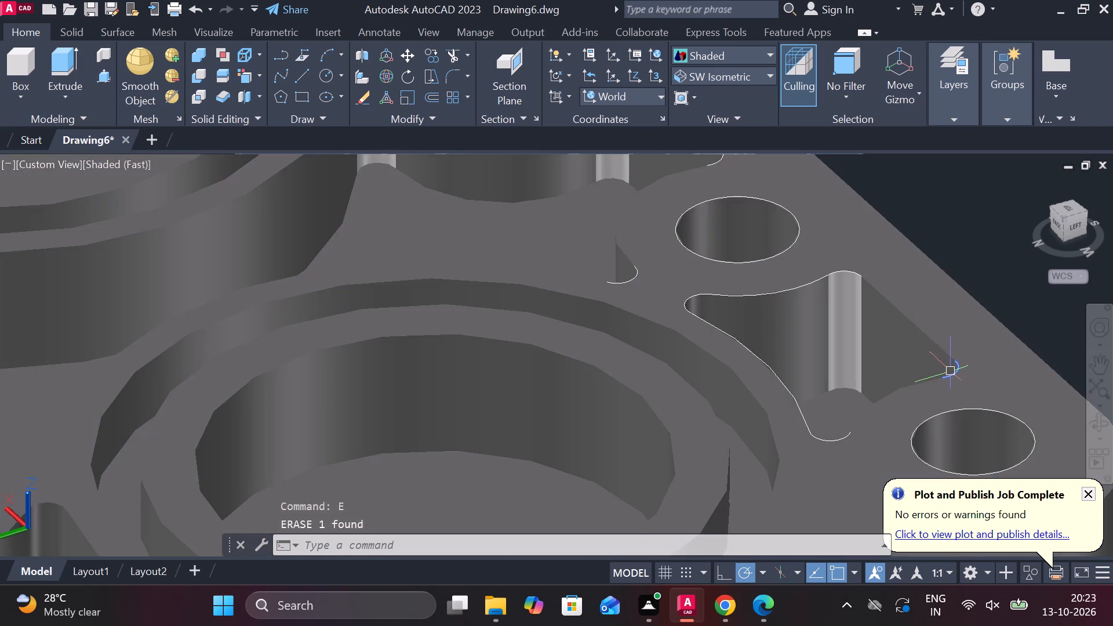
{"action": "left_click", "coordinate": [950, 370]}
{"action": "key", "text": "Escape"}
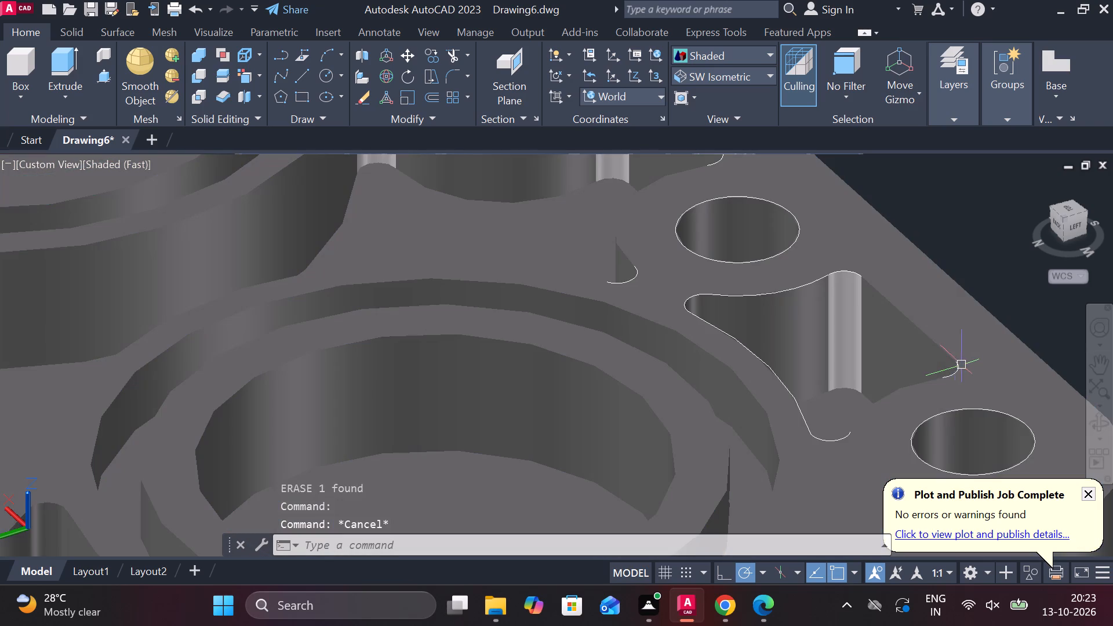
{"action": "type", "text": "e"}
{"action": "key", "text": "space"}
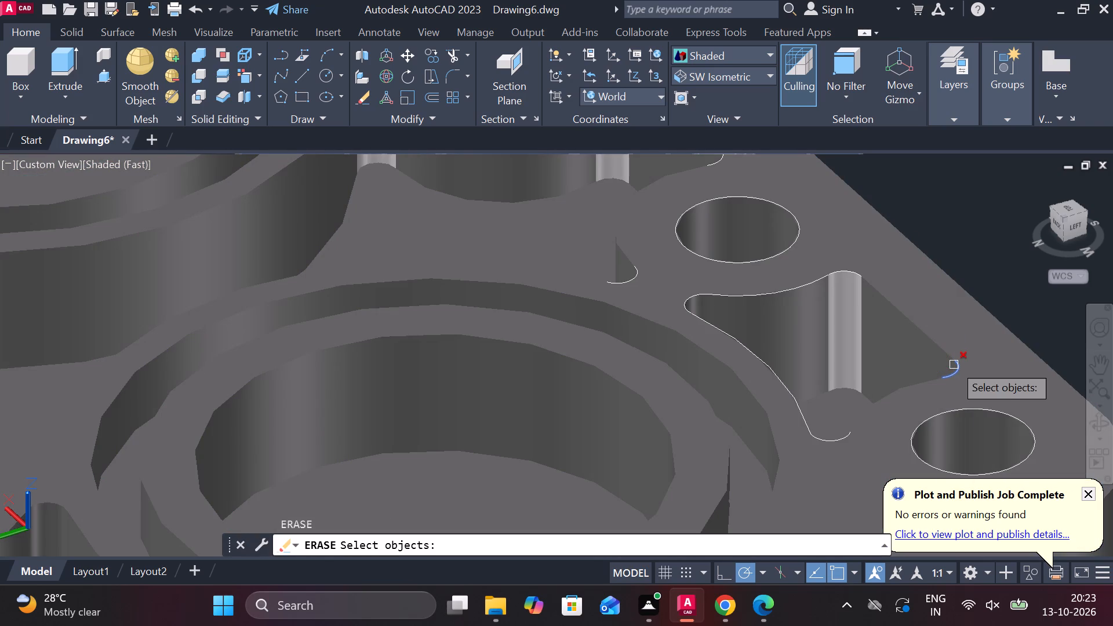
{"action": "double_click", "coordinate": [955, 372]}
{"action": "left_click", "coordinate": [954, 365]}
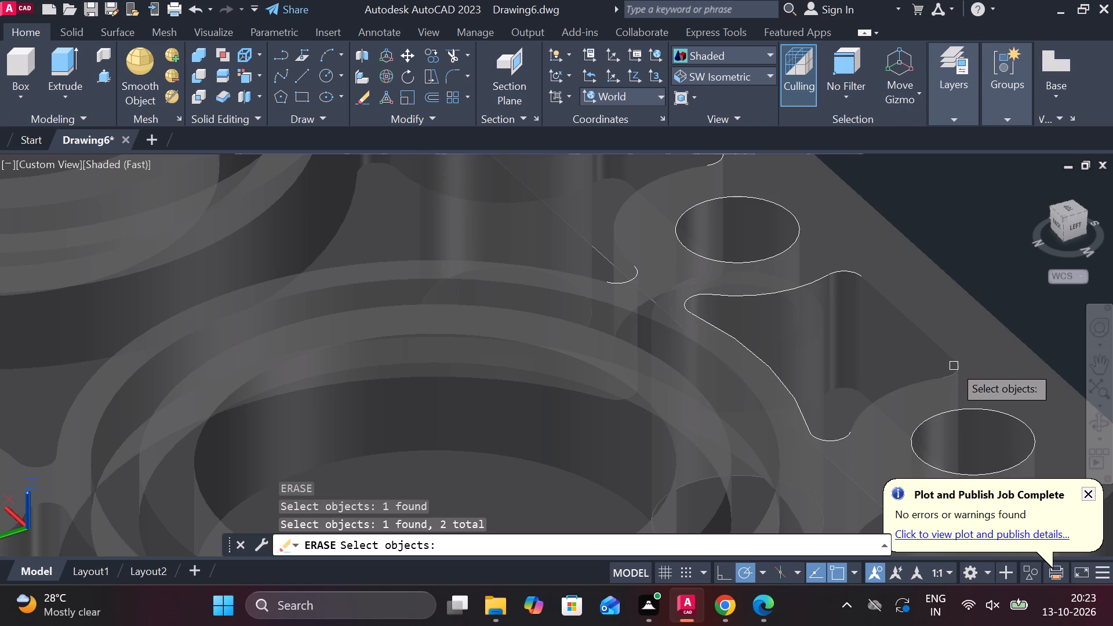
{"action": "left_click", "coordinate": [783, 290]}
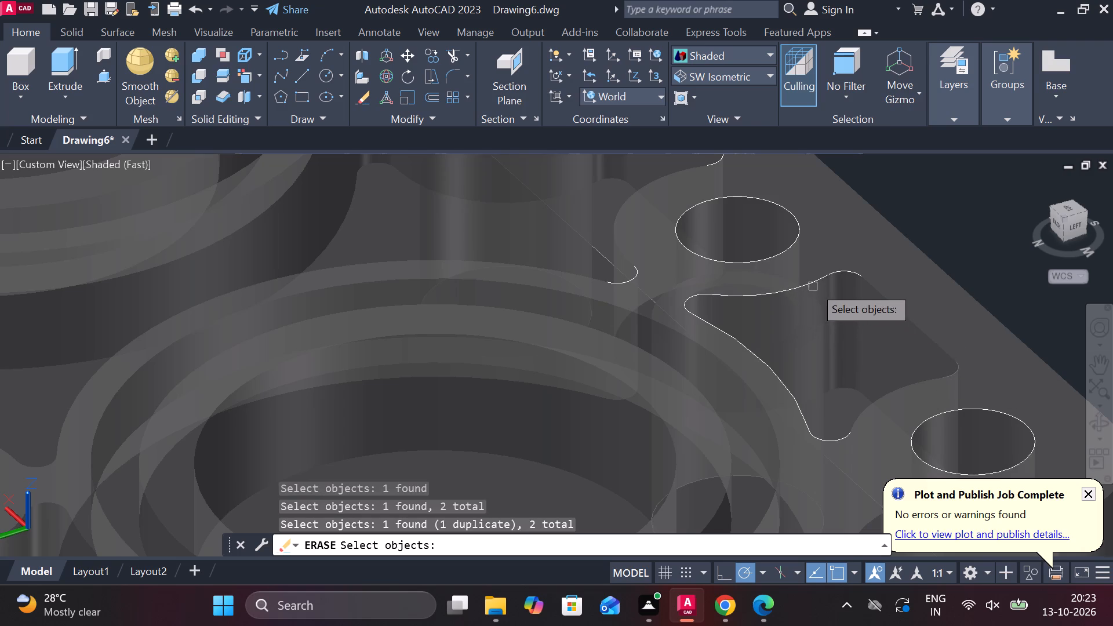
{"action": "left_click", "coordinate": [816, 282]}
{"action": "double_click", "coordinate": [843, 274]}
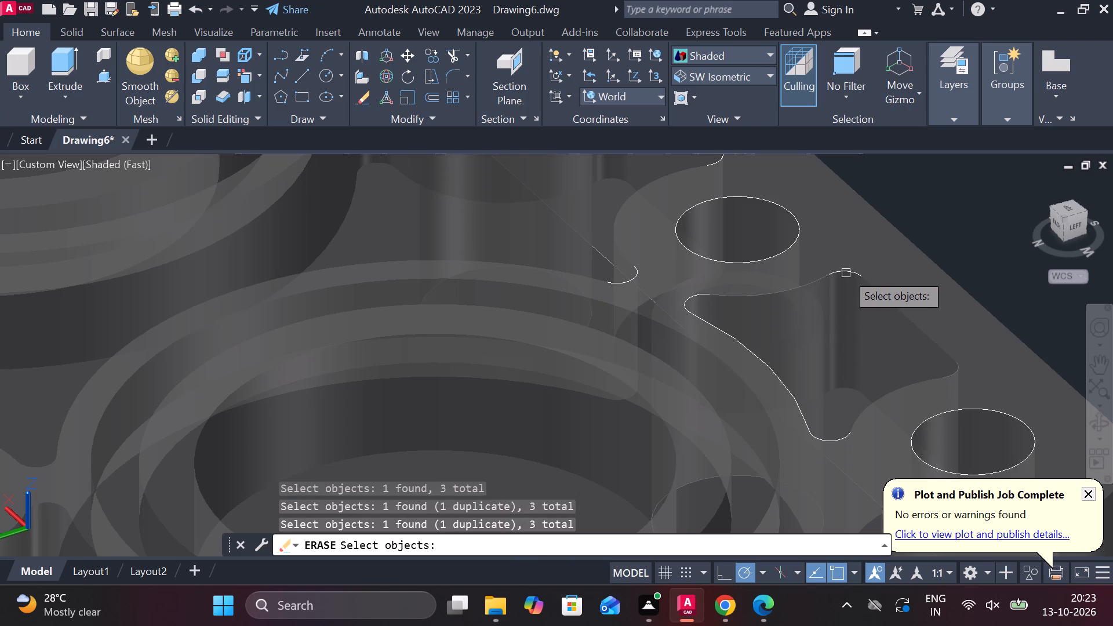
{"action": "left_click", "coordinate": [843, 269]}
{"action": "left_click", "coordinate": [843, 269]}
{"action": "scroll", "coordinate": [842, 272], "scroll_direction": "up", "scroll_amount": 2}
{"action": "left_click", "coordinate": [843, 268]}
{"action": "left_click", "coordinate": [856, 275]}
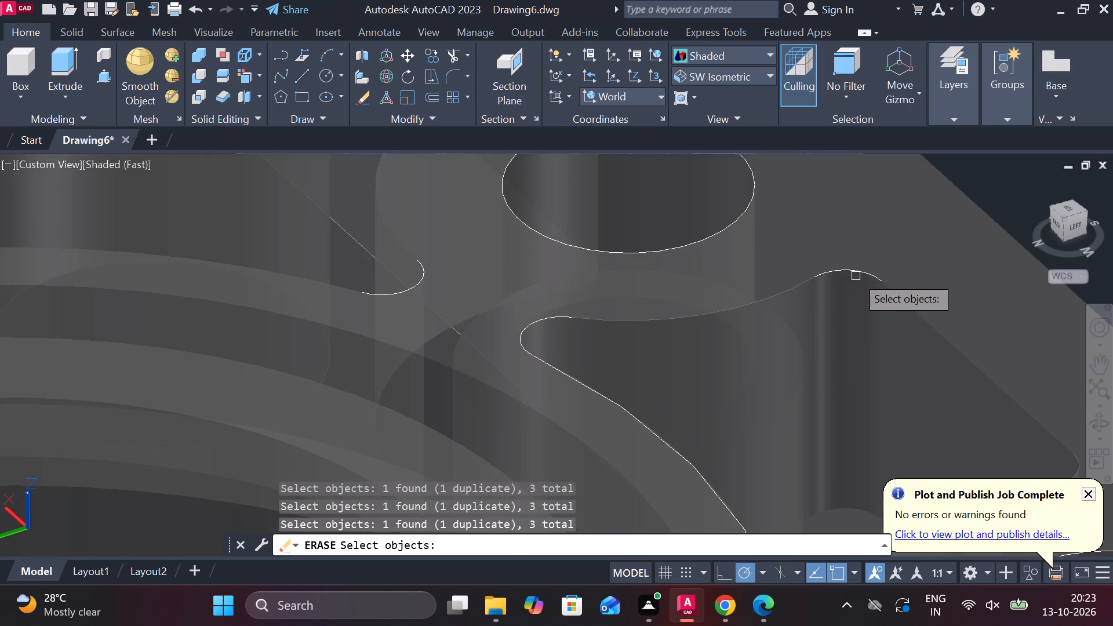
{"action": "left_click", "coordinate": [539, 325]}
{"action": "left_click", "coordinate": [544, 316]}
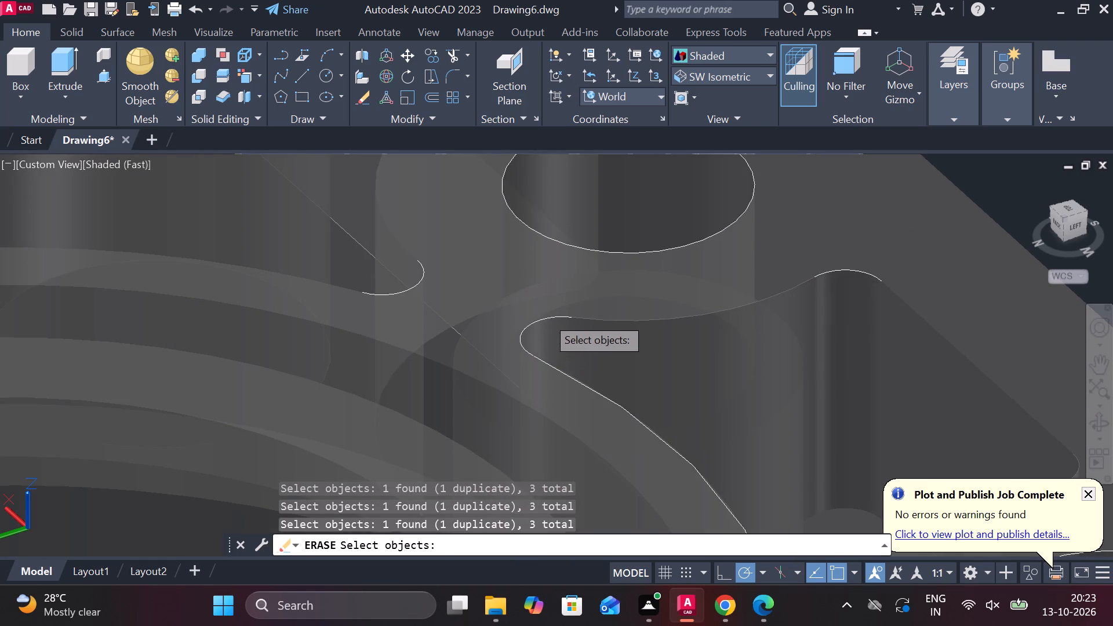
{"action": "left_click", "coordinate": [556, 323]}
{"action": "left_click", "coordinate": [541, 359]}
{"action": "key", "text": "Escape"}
Trim away the leftover northwestern corner arc and northern side curve of the front row's western pocket outline.
{"action": "scroll", "coordinate": [740, 366], "scroll_direction": "down", "scroll_amount": 1}
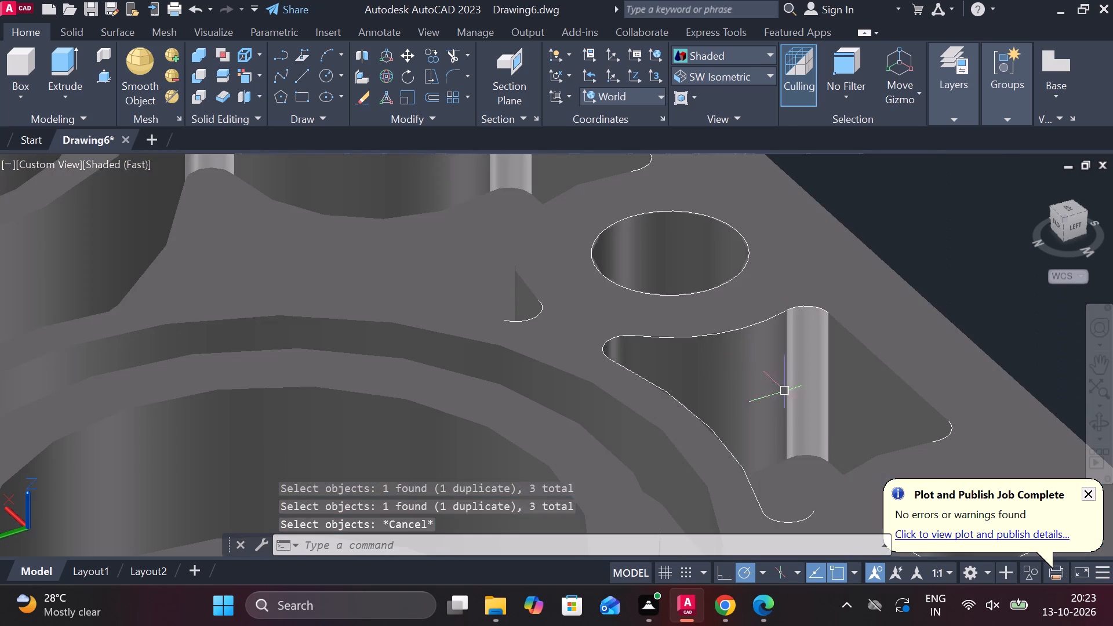
{"action": "scroll", "coordinate": [845, 424], "scroll_direction": "down", "scroll_amount": 1}
{"action": "scroll", "coordinate": [853, 465], "scroll_direction": "up", "scroll_amount": 2}
{"action": "middle_click_drag", "start_coordinate": [853, 465], "coordinate": [820, 395]}
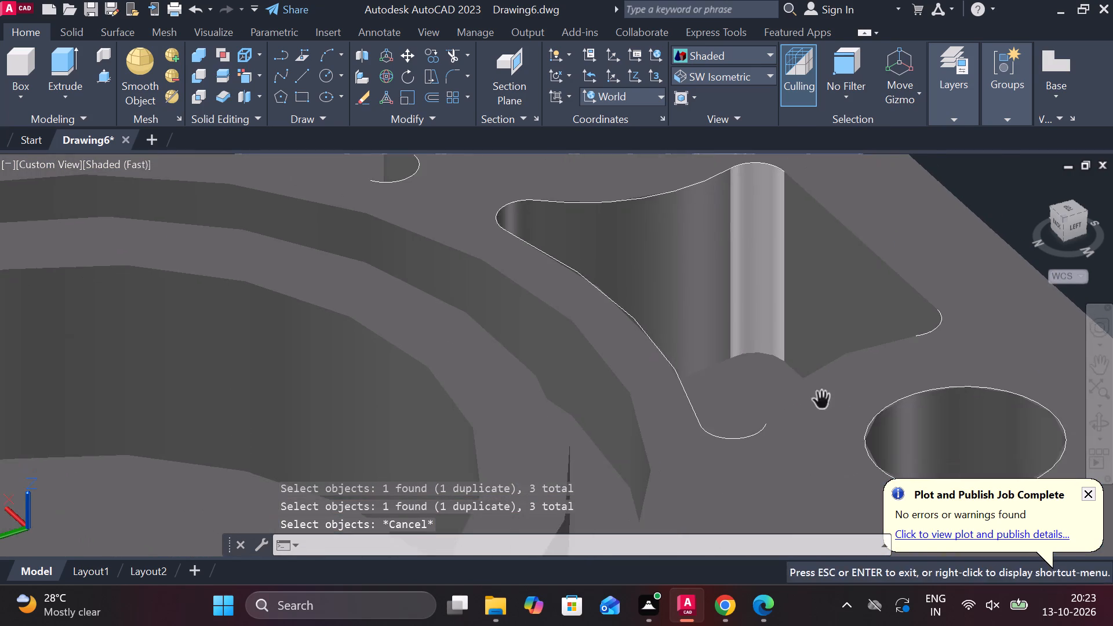
{"action": "scroll", "coordinate": [807, 399], "scroll_direction": "up", "scroll_amount": 2}
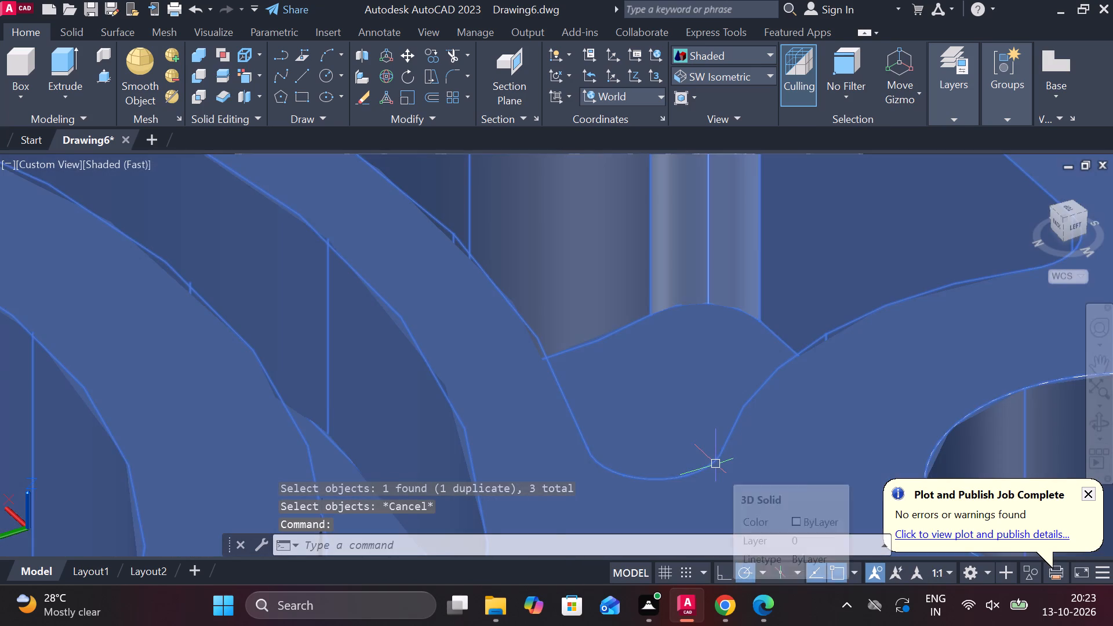
{"action": "scroll", "coordinate": [715, 463], "scroll_direction": "down", "scroll_amount": 2}
{"action": "key", "text": "Escape"}
{"action": "type", "text": "trv"}
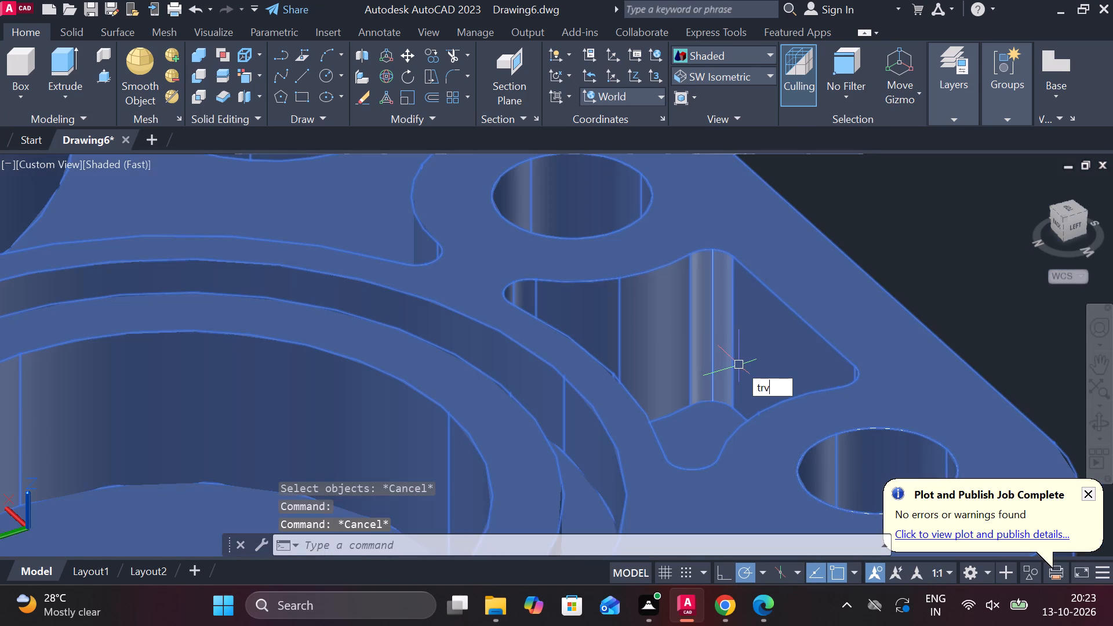
{"action": "key", "text": "space"}
{"action": "key", "text": "Escape"}
{"action": "type", "text": "tr"}
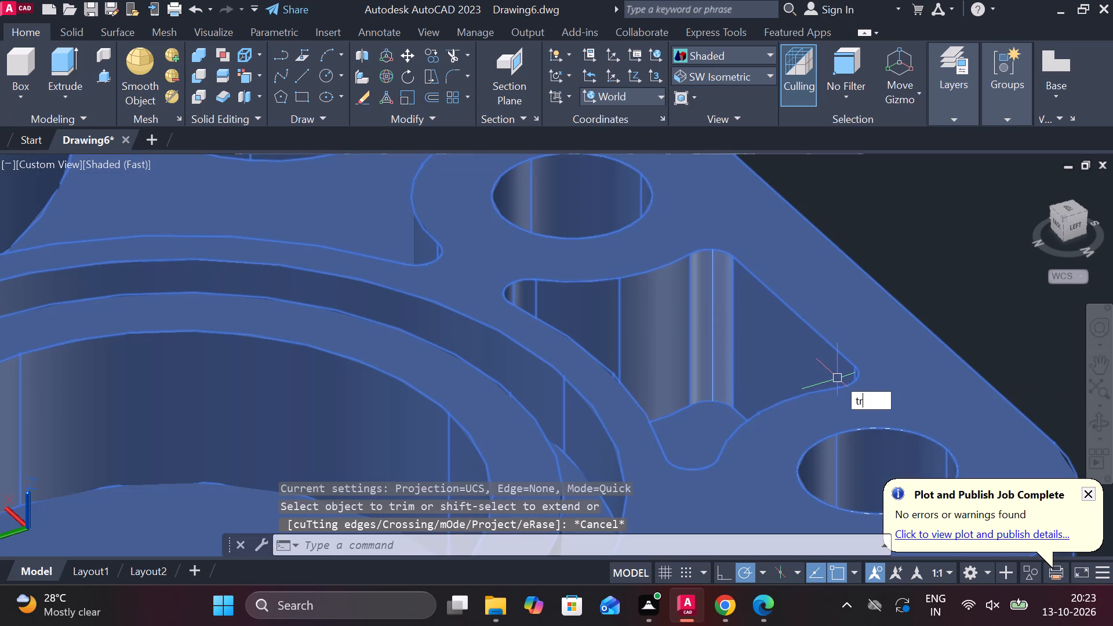
{"action": "key", "text": "space"}
{"action": "left_click", "coordinate": [704, 471]}
{"action": "left_click", "coordinate": [704, 469]}
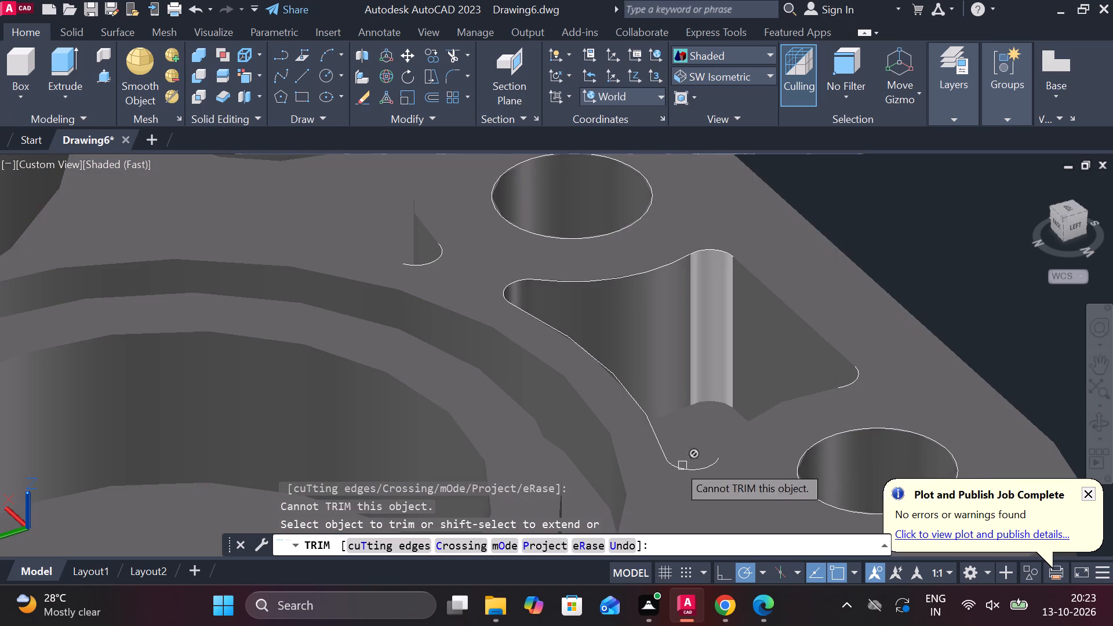
{"action": "left_click", "coordinate": [670, 465]}
{"action": "left_click", "coordinate": [667, 460]}
{"action": "left_click", "coordinate": [663, 450]}
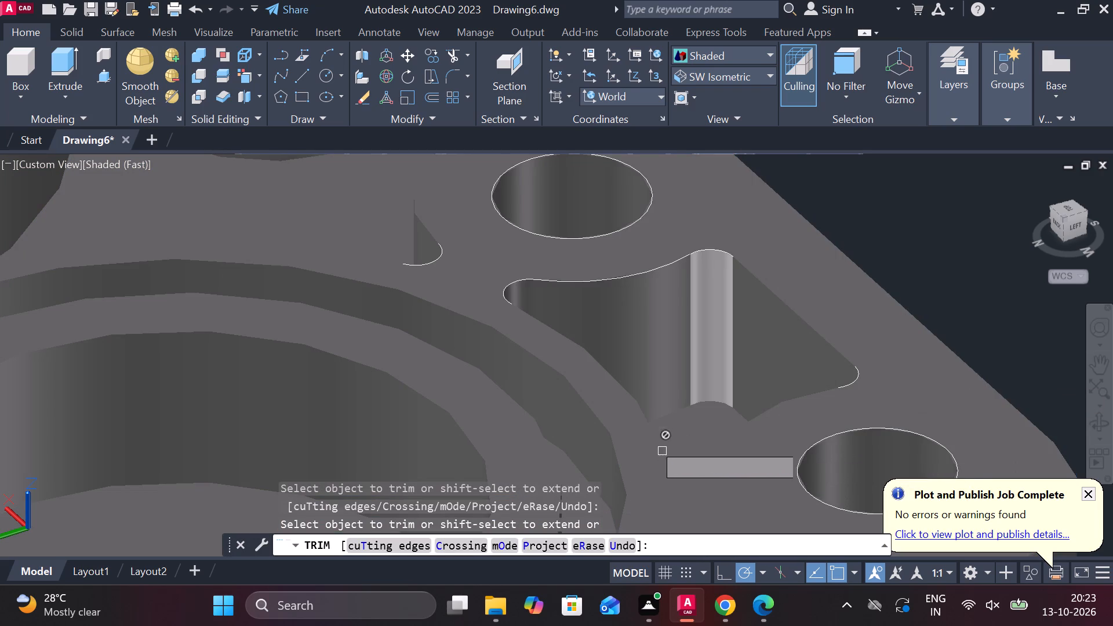
Trim away the leftover eastern side curve and both southern corner arcs of the front row's western pocket outline.
{"action": "left_click", "coordinate": [647, 271]}
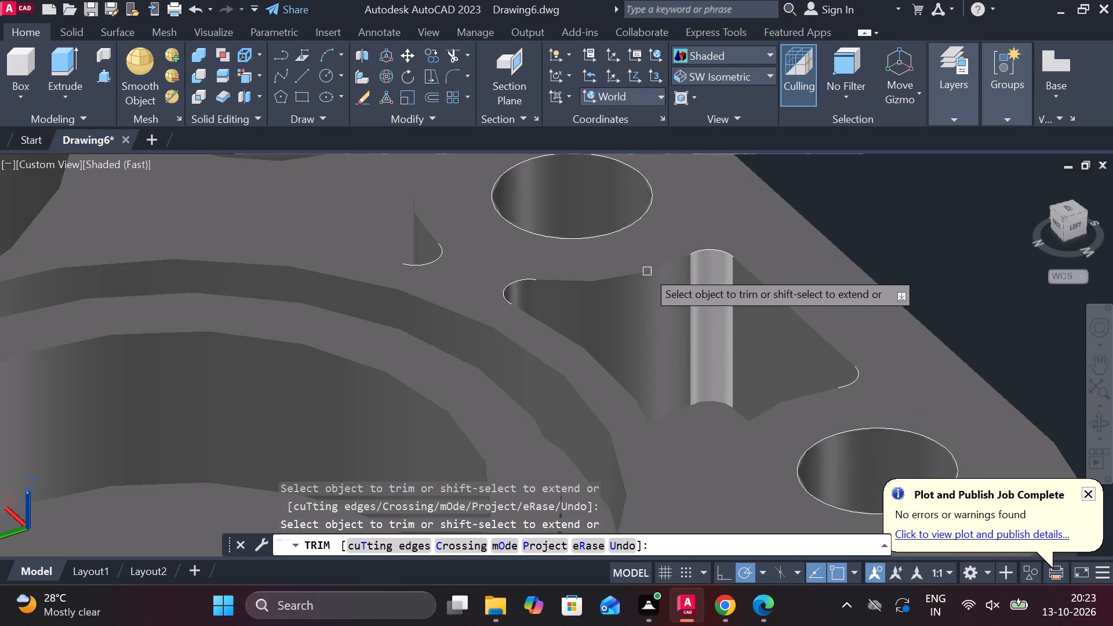
{"action": "left_click", "coordinate": [711, 246]}
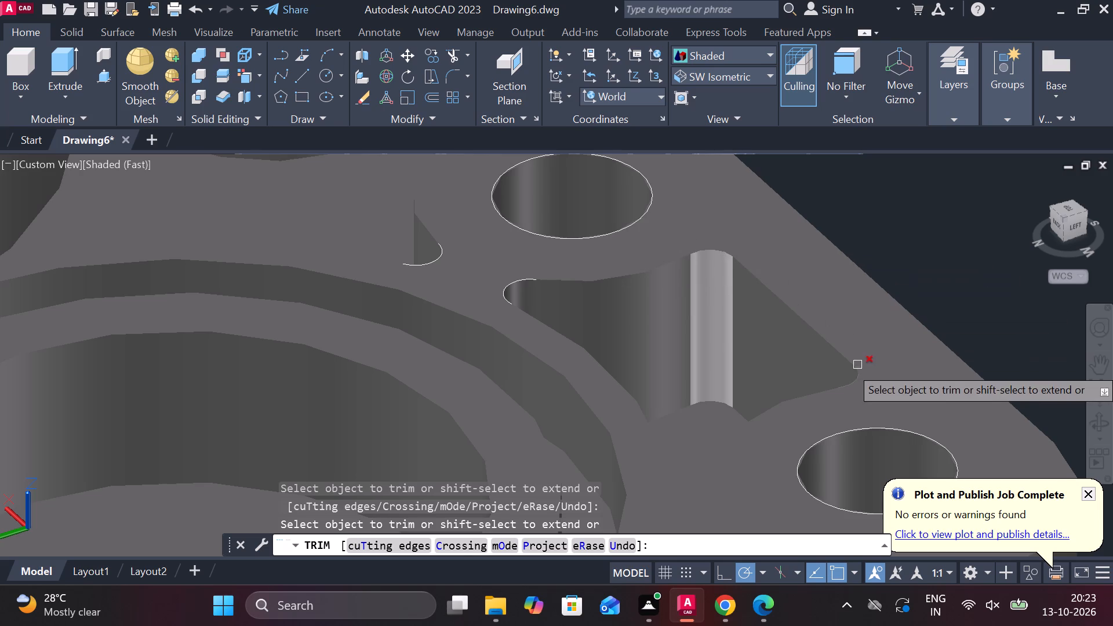
{"action": "left_click", "coordinate": [857, 376]}
Trim away the leftover circle around the rim of the front row's westernmost hole.
{"action": "left_click", "coordinate": [889, 428]}
{"action": "double_click", "coordinate": [856, 427]}
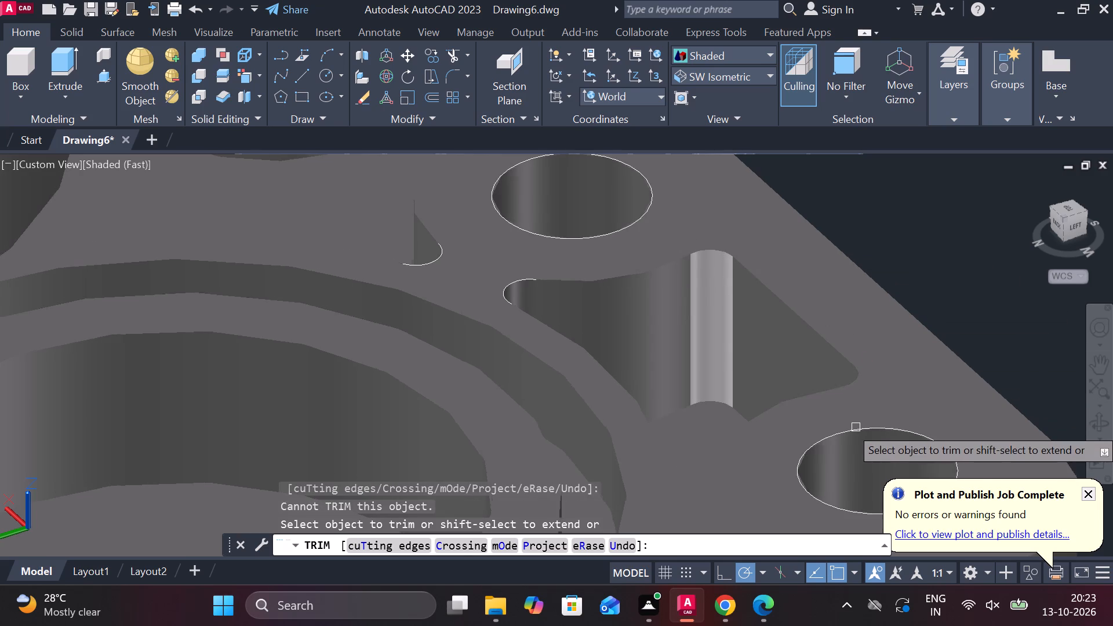
{"action": "left_click", "coordinate": [819, 442]}
{"action": "left_click", "coordinate": [810, 458]}
{"action": "left_click", "coordinate": [798, 480]}
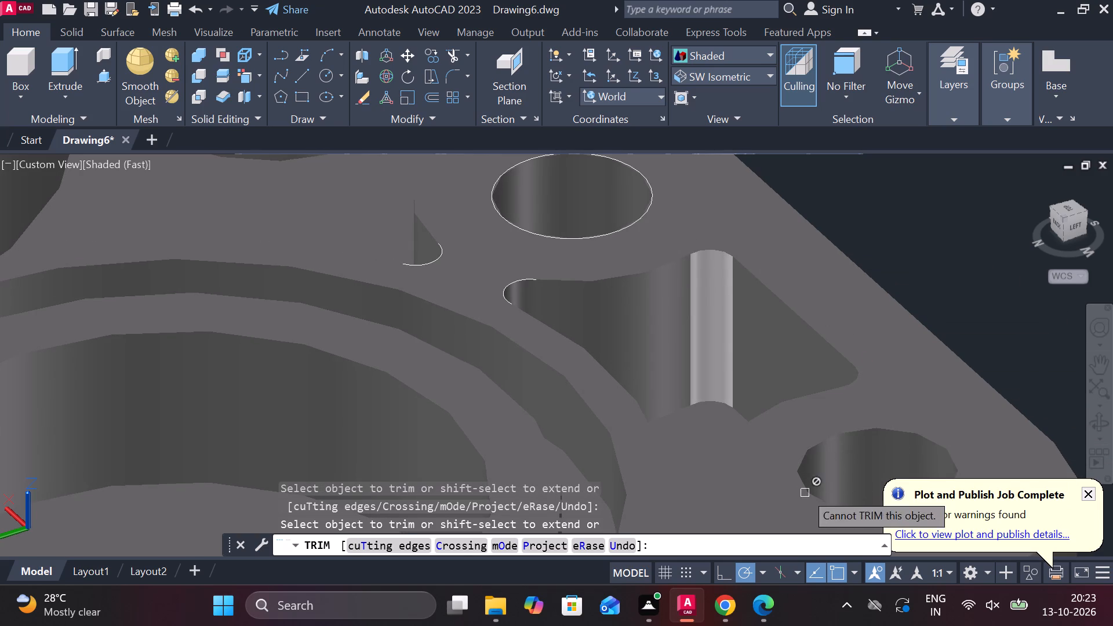
Trim away the leftover northwestern corner arc of the central pocket outline, beside the front row's third hole from the east.
{"action": "scroll", "coordinate": [678, 310], "scroll_direction": "down", "scroll_amount": 1}
{"action": "middle_click_drag", "start_coordinate": [676, 311], "coordinate": [838, 334]}
{"action": "scroll", "coordinate": [725, 314], "scroll_direction": "up", "scroll_amount": 1}
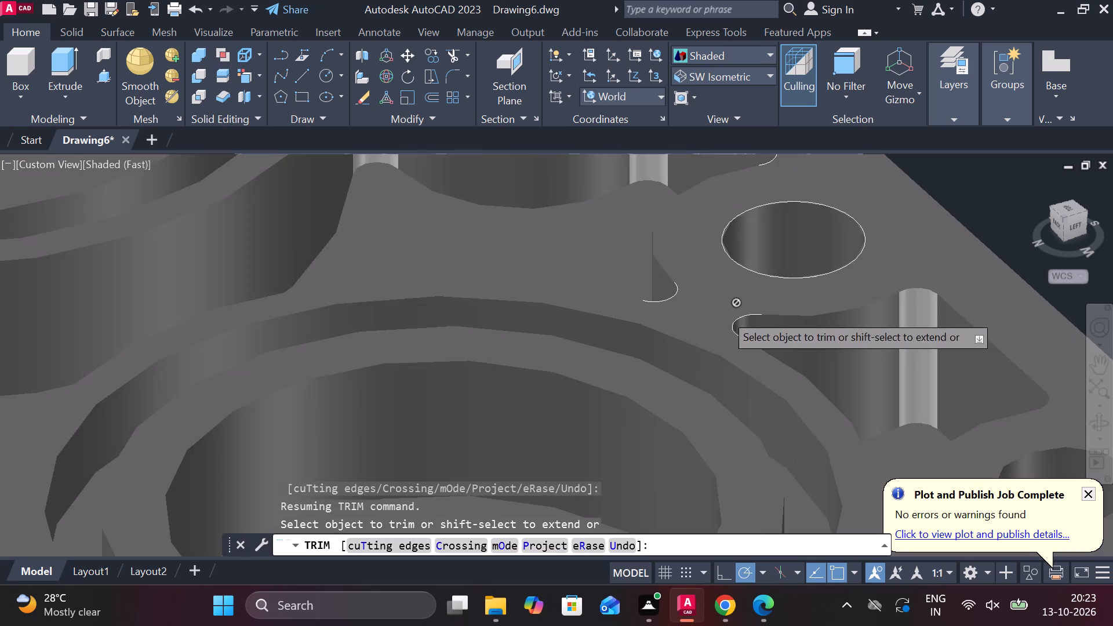
{"action": "left_click", "coordinate": [661, 304]}
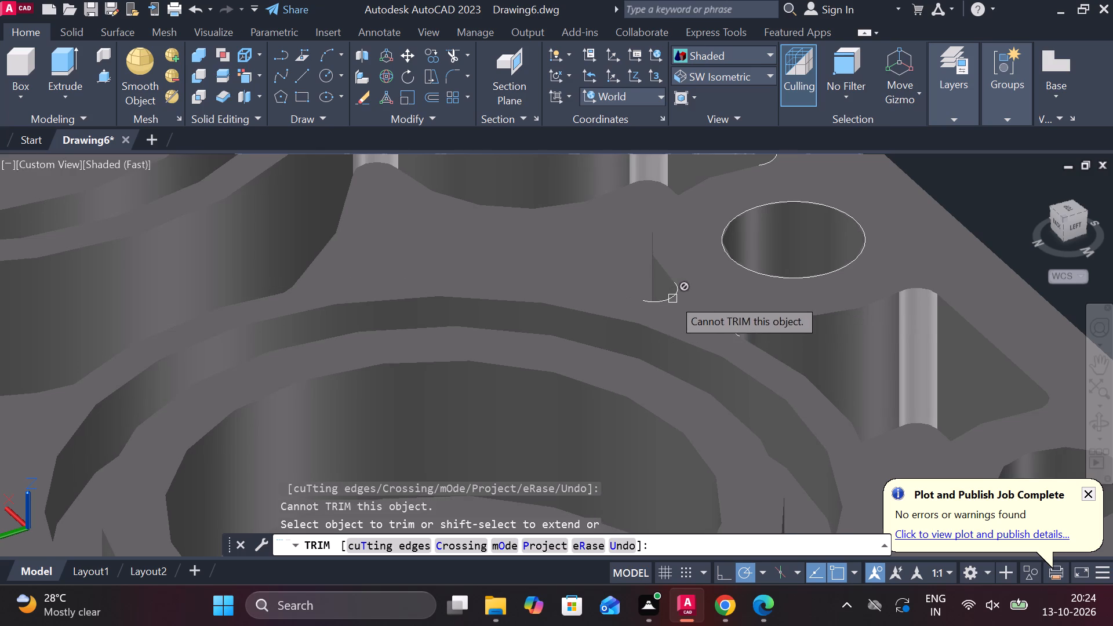
{"action": "left_click", "coordinate": [672, 298]}
{"action": "left_click", "coordinate": [672, 290]}
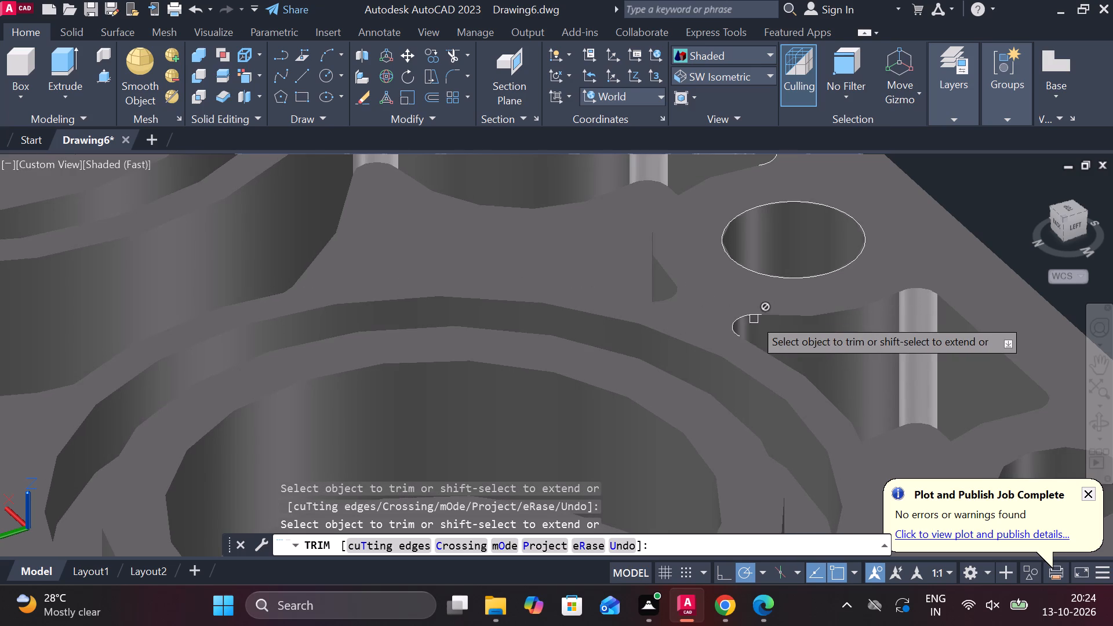
Trim away the leftover northeastern corner arc of the front row's western pocket outline.
{"action": "left_click", "coordinate": [741, 316]}
{"action": "left_click", "coordinate": [750, 316]}
{"action": "scroll", "coordinate": [750, 316], "scroll_direction": "up", "scroll_amount": 3}
{"action": "left_click", "coordinate": [749, 316]}
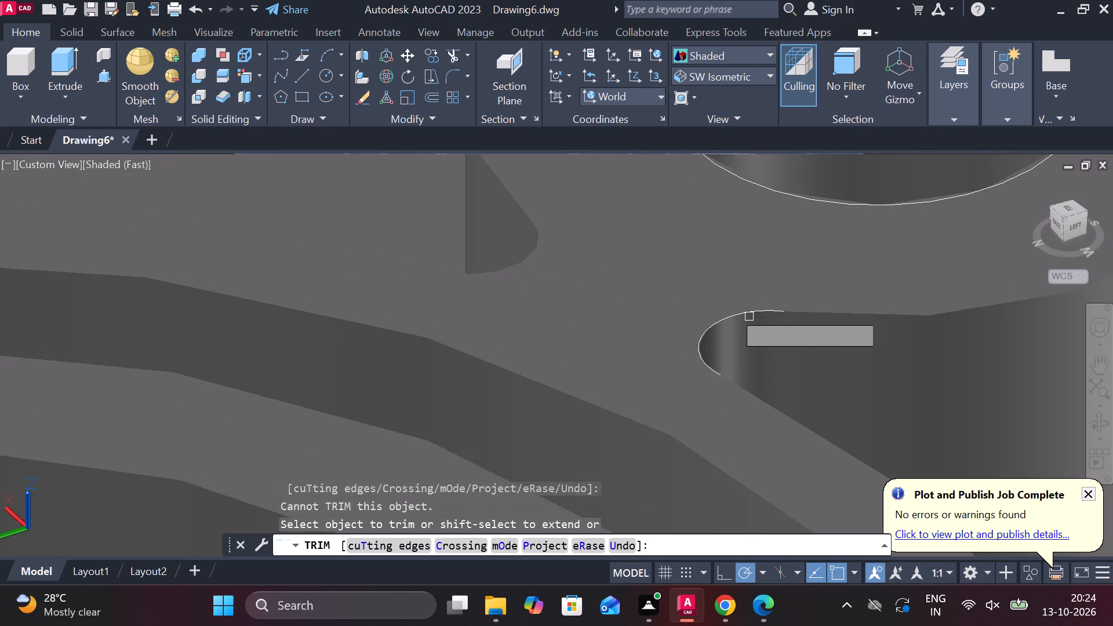
{"action": "left_click", "coordinate": [733, 311]}
Trim away the leftover circle around the rim of the front row's third hole from the east.
{"action": "scroll", "coordinate": [797, 292], "scroll_direction": "down", "scroll_amount": 2}
{"action": "middle_click_drag", "start_coordinate": [797, 292], "coordinate": [768, 356]}
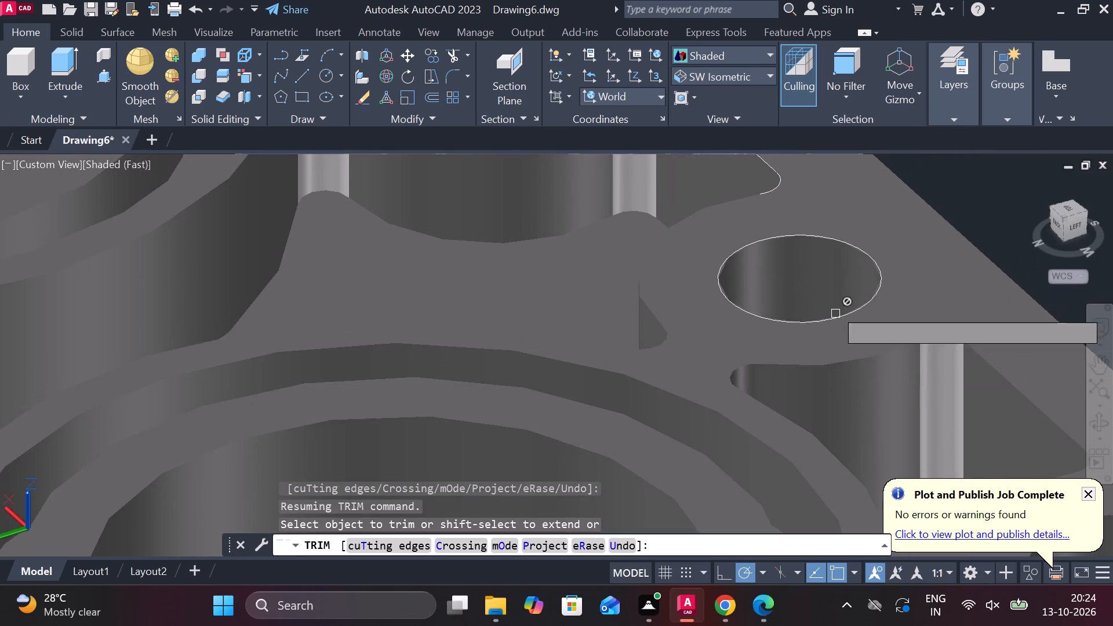
{"action": "left_click", "coordinate": [836, 315]}
Trim away the leftover southwestern and southeastern corner arcs of the front row's central pocket outline.
{"action": "middle_click_drag", "start_coordinate": [802, 277], "coordinate": [826, 458]}
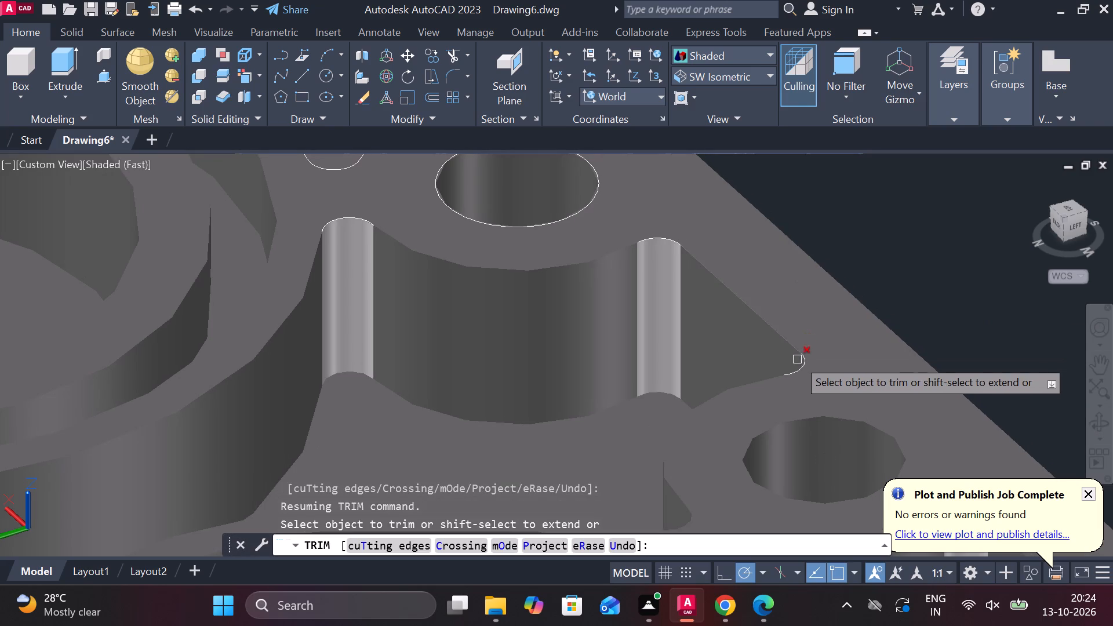
{"action": "left_click", "coordinate": [801, 363]}
{"action": "left_click", "coordinate": [786, 343]}
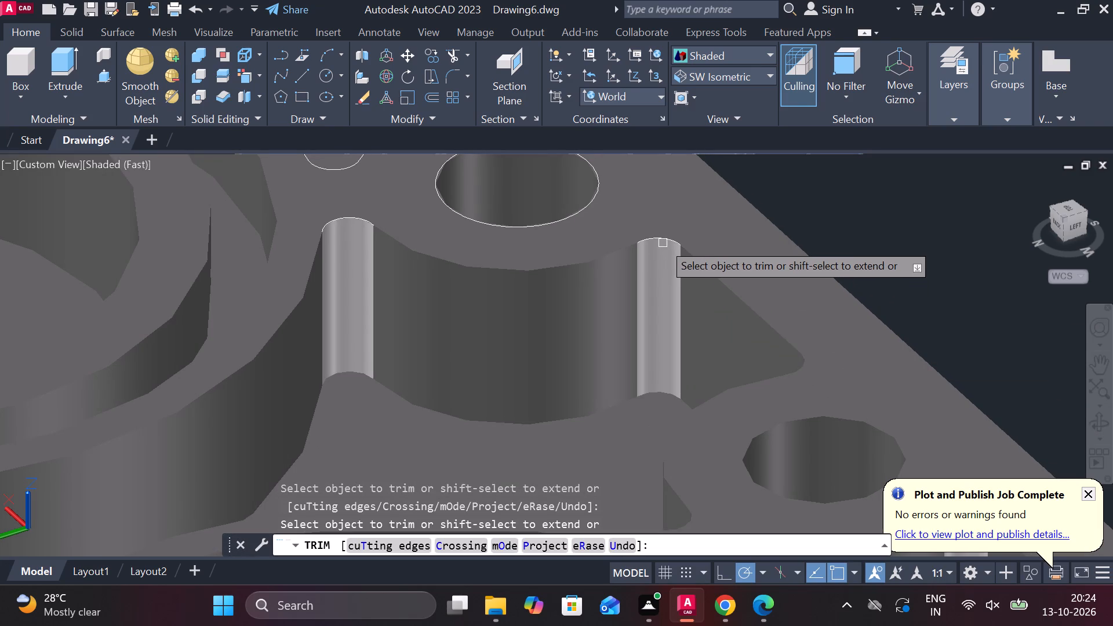
{"action": "left_click", "coordinate": [646, 241]}
{"action": "scroll", "coordinate": [654, 236], "scroll_direction": "up", "scroll_amount": 3}
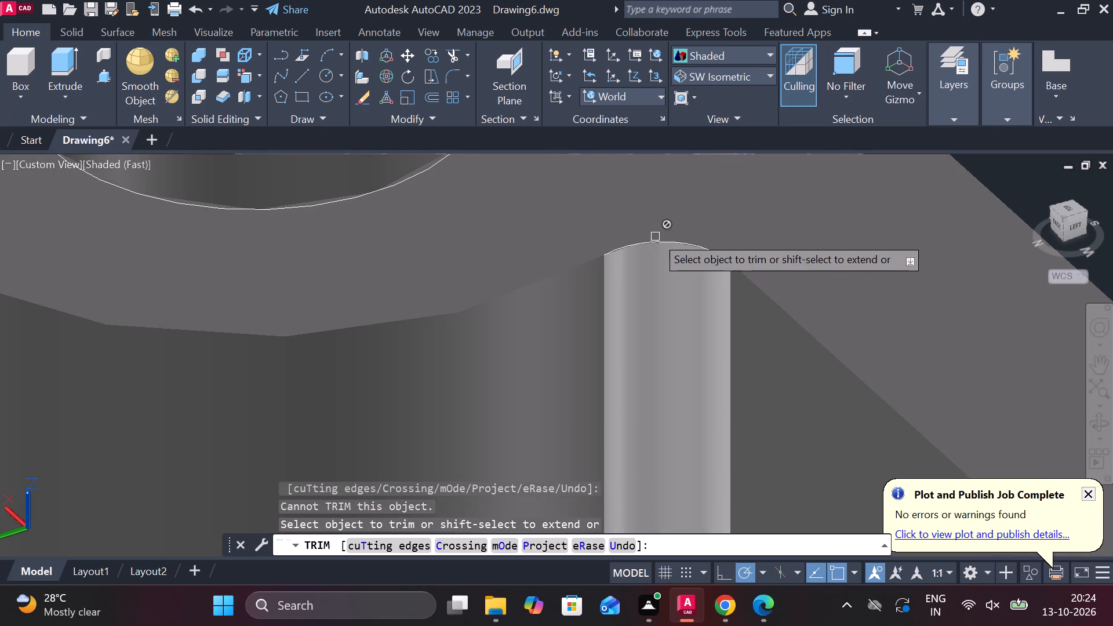
{"action": "left_click", "coordinate": [661, 242]}
{"action": "left_click", "coordinate": [681, 242]}
{"action": "left_click", "coordinate": [710, 247]}
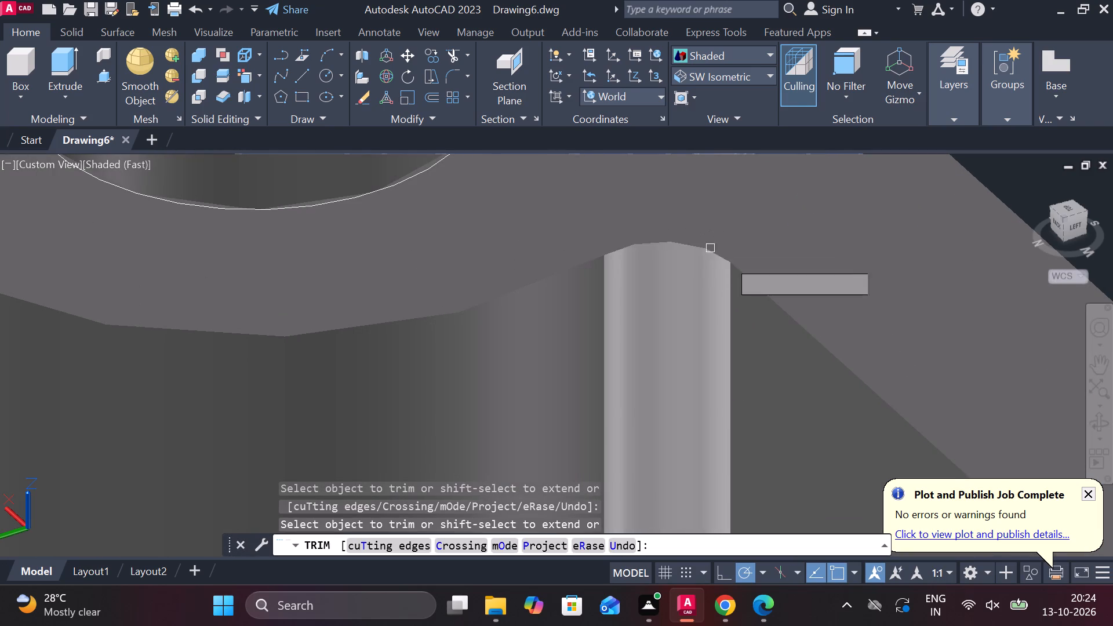
Trim away the leftover northeastern corner arc of the central pocket outline, beside the front row's second hole from the east.
{"action": "scroll", "coordinate": [668, 265], "scroll_direction": "down", "scroll_amount": 3}
{"action": "middle_click_drag", "start_coordinate": [606, 261], "coordinate": [703, 428]}
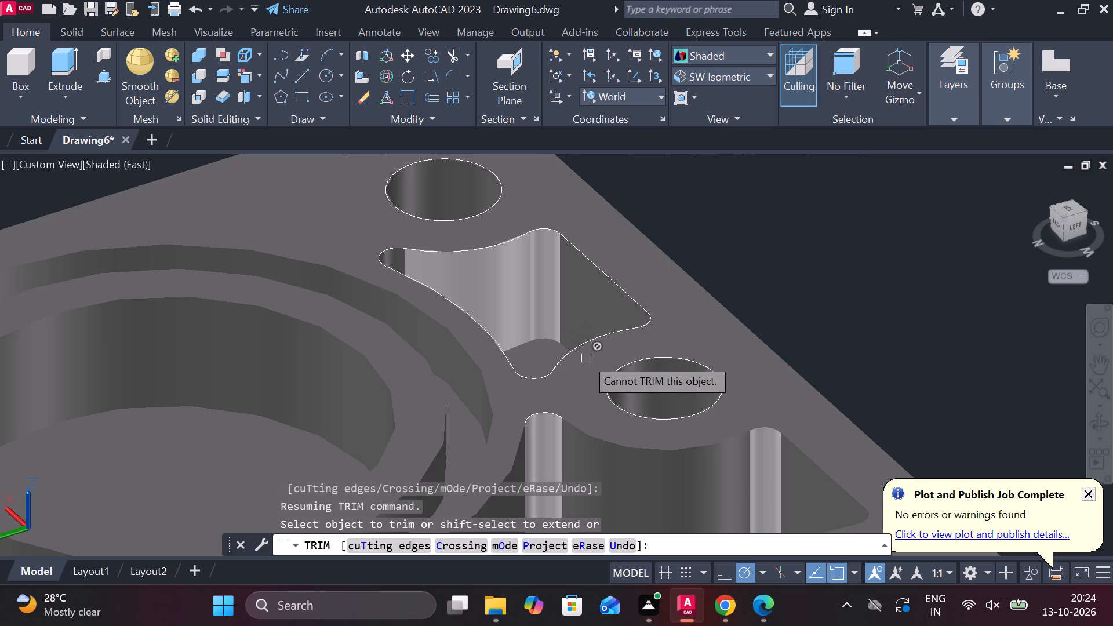
{"action": "scroll", "coordinate": [537, 417], "scroll_direction": "up", "scroll_amount": 3}
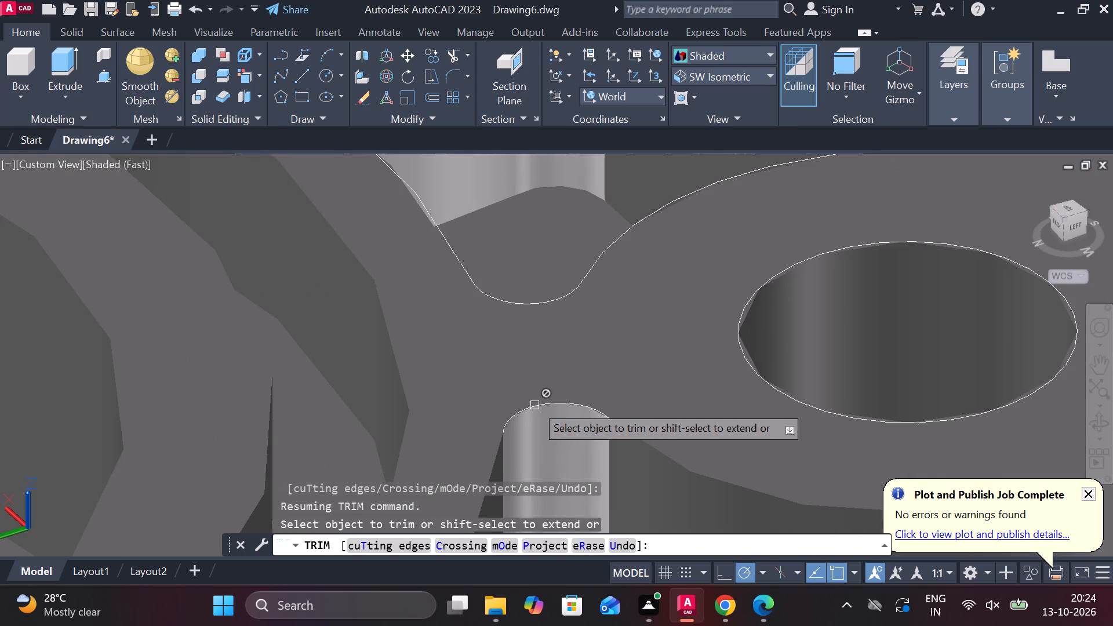
{"action": "left_click", "coordinate": [535, 405]}
{"action": "left_click", "coordinate": [521, 410]}
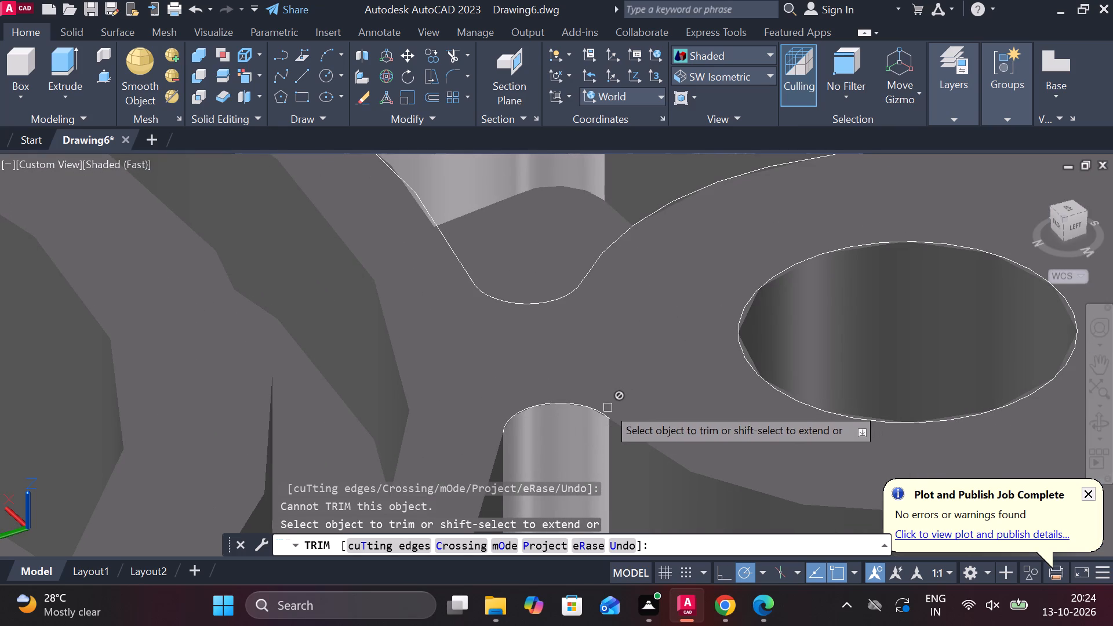
{"action": "left_click", "coordinate": [602, 411]}
Trim away the leftover circle around the rim of the front row's second hole from the east.
{"action": "left_click", "coordinate": [736, 312]}
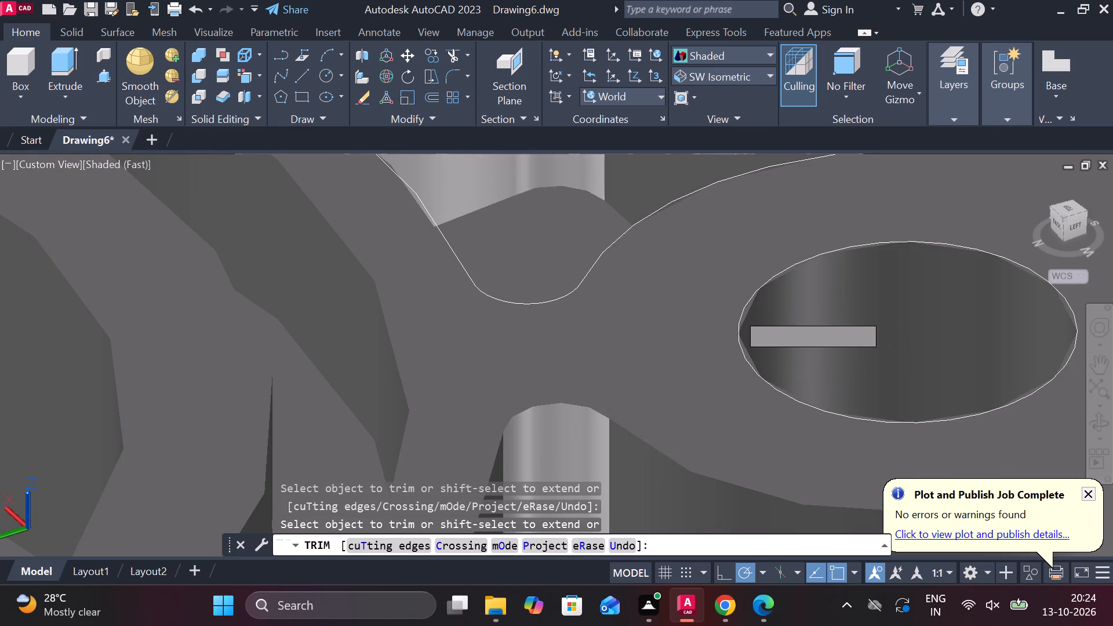
{"action": "left_click", "coordinate": [746, 312]}
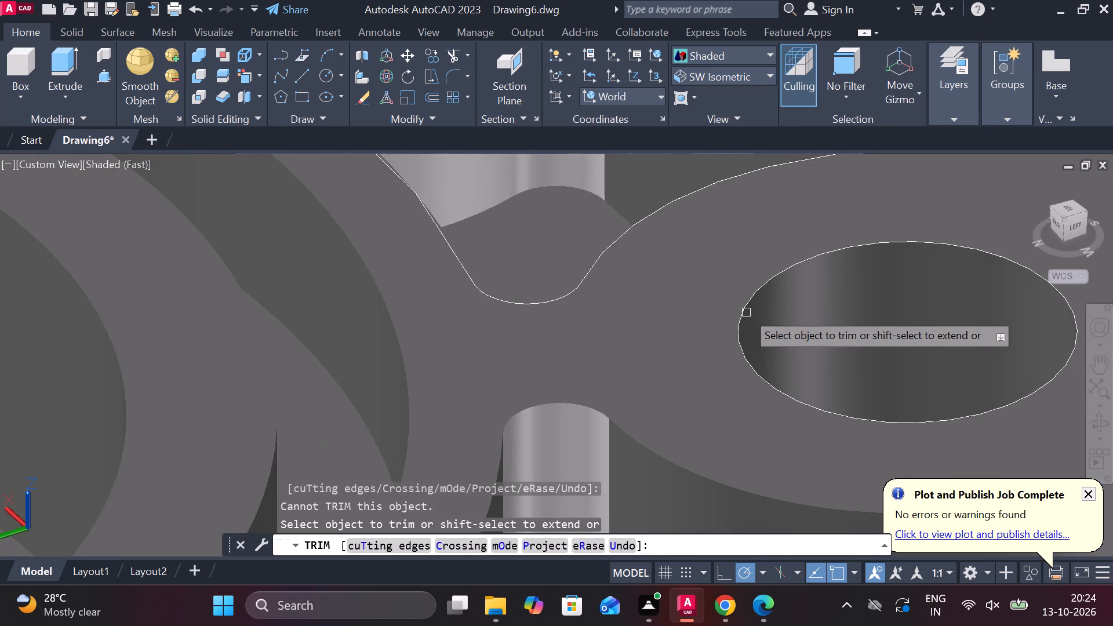
{"action": "left_click", "coordinate": [746, 303]}
Trim away the leftover western corner arcs, adjoining curved edges and straight southern edge of the southeastern pocket outline.
{"action": "scroll", "coordinate": [755, 310], "scroll_direction": "down", "scroll_amount": 2}
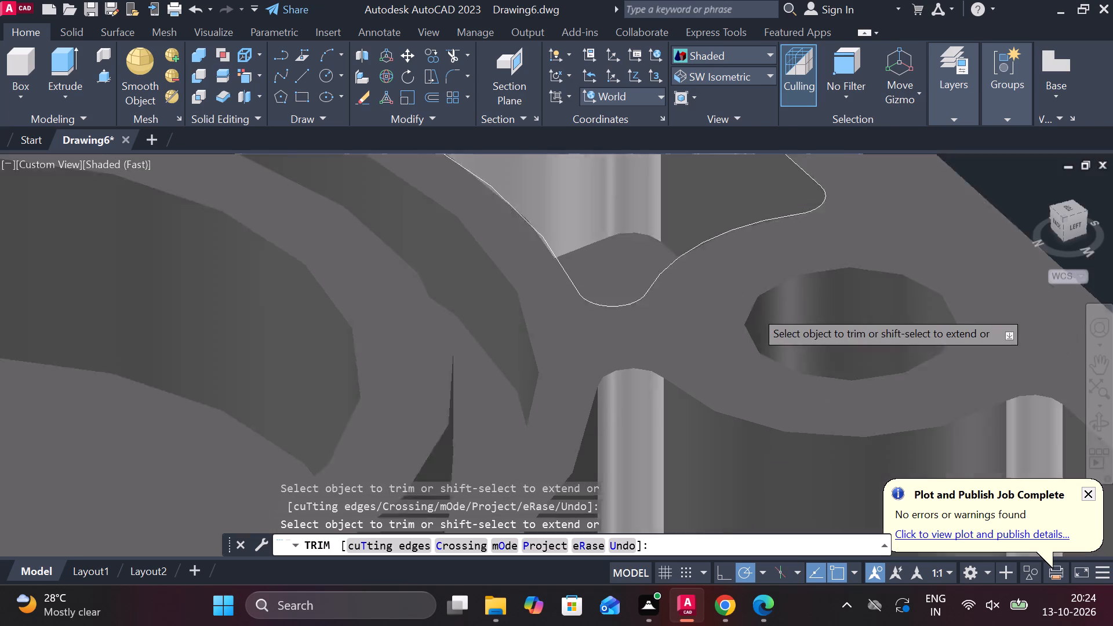
{"action": "scroll", "coordinate": [667, 302], "scroll_direction": "up", "scroll_amount": 1}
{"action": "left_click", "coordinate": [666, 307]}
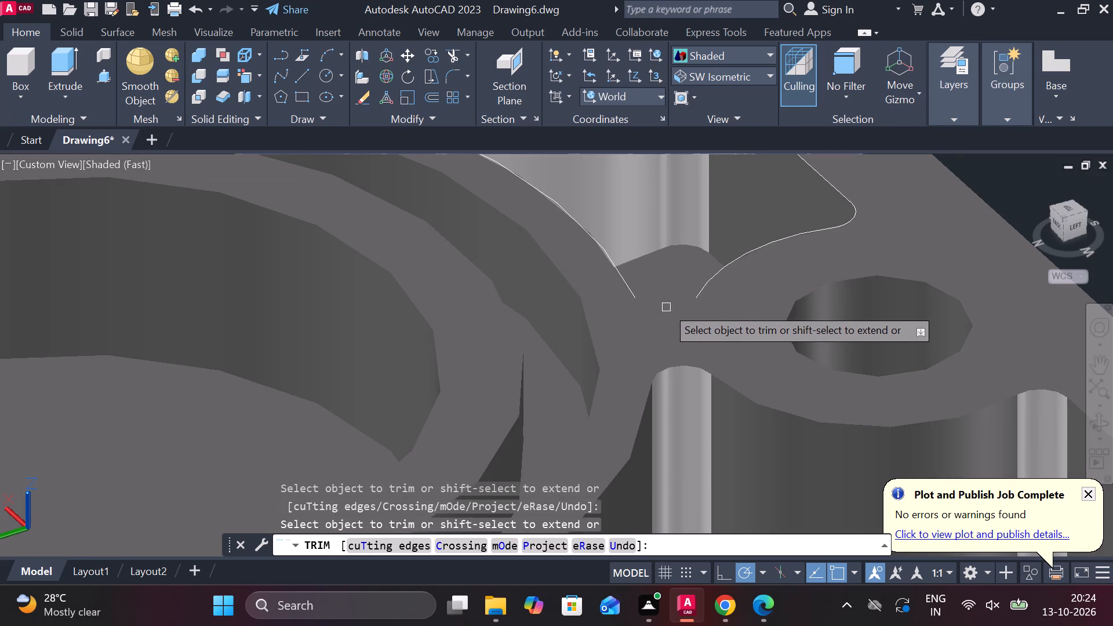
{"action": "left_click", "coordinate": [708, 278]}
{"action": "left_click", "coordinate": [625, 283]}
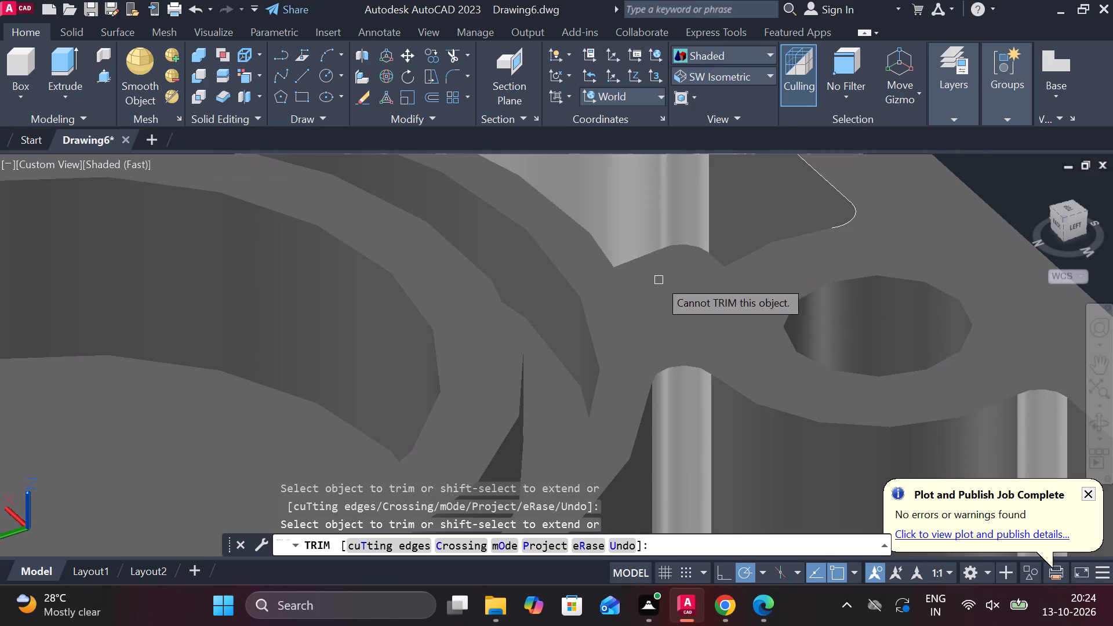
{"action": "middle_click_drag", "start_coordinate": [664, 278], "coordinate": [669, 385]}
{"action": "scroll", "coordinate": [955, 282], "scroll_direction": "up", "scroll_amount": 2}
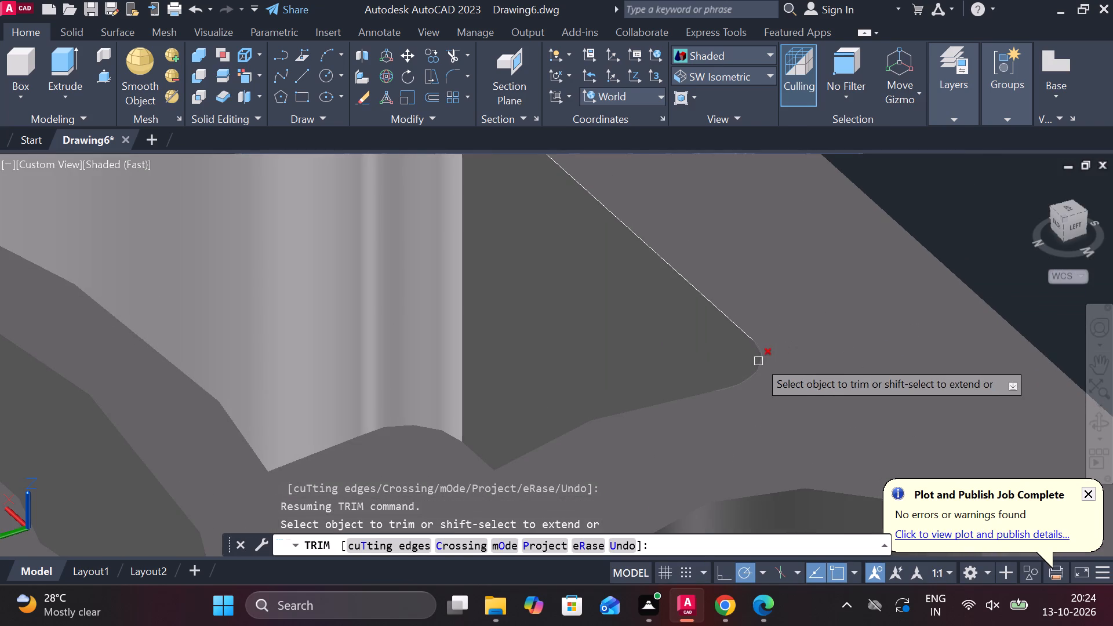
{"action": "left_click", "coordinate": [758, 361]}
{"action": "left_click", "coordinate": [747, 330]}
Trim away the leftover northeastern and southeastern corner arcs and the curve between them on the southeastern pocket outline.
{"action": "scroll", "coordinate": [671, 305], "scroll_direction": "down", "scroll_amount": 3}
{"action": "middle_click_drag", "start_coordinate": [643, 297], "coordinate": [705, 354]}
{"action": "left_click", "coordinate": [576, 316]}
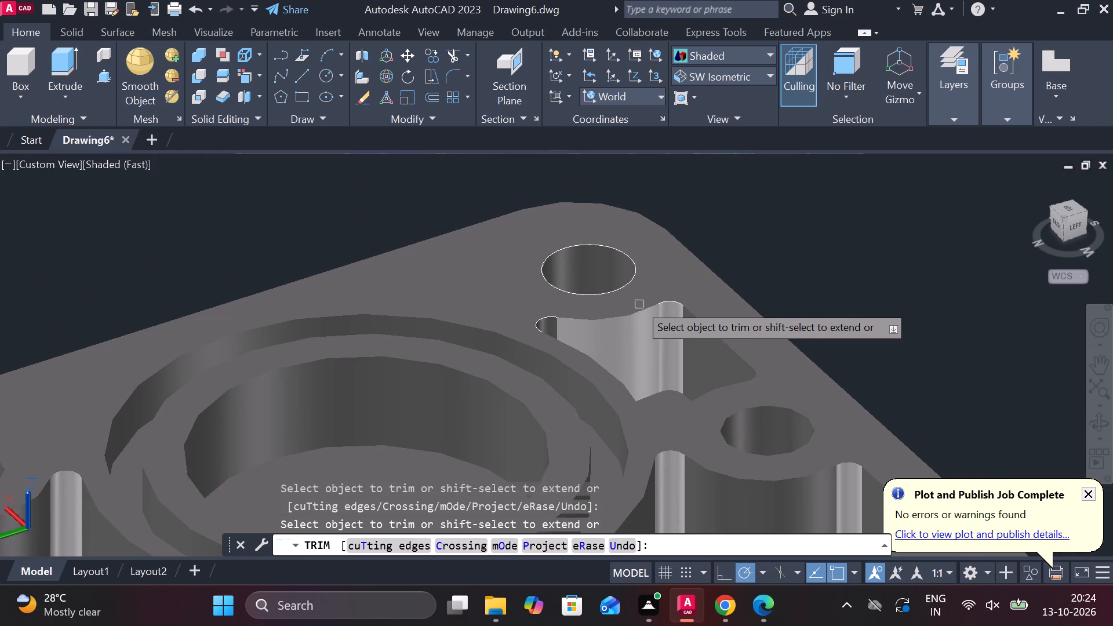
{"action": "left_click", "coordinate": [667, 302]}
{"action": "scroll", "coordinate": [572, 290], "scroll_direction": "up", "scroll_amount": 2}
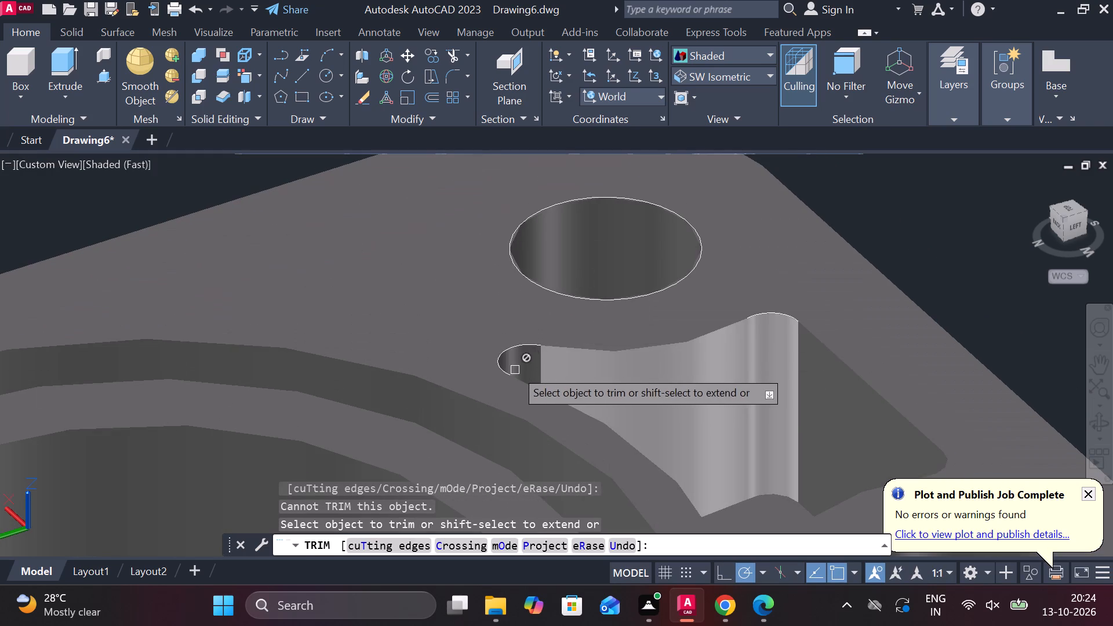
{"action": "left_click", "coordinate": [504, 366]}
{"action": "left_click", "coordinate": [790, 318]}
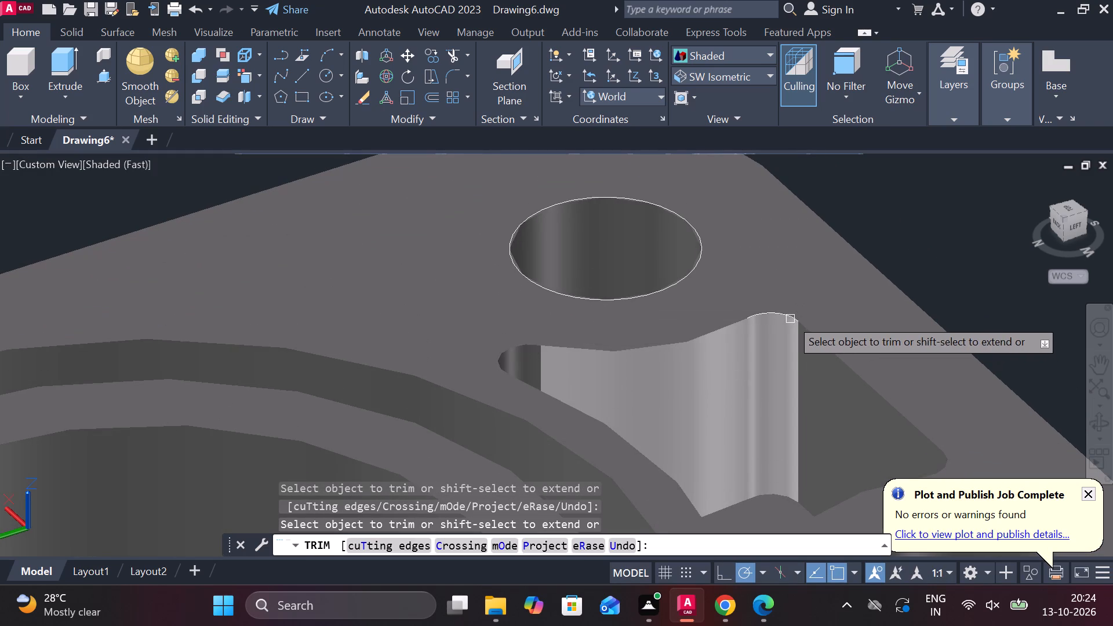
{"action": "scroll", "coordinate": [773, 315], "scroll_direction": "up", "scroll_amount": 2}
{"action": "left_click", "coordinate": [751, 312]}
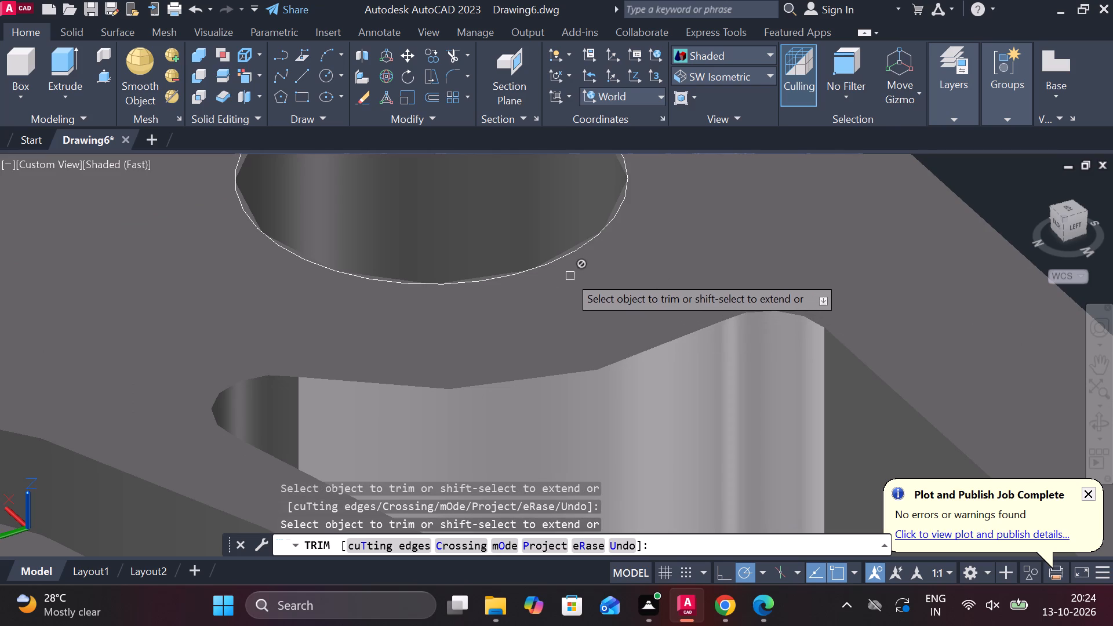
Trim away the leftover circle around the rim of the front row's easternmost hole.
{"action": "left_click", "coordinate": [544, 261]}
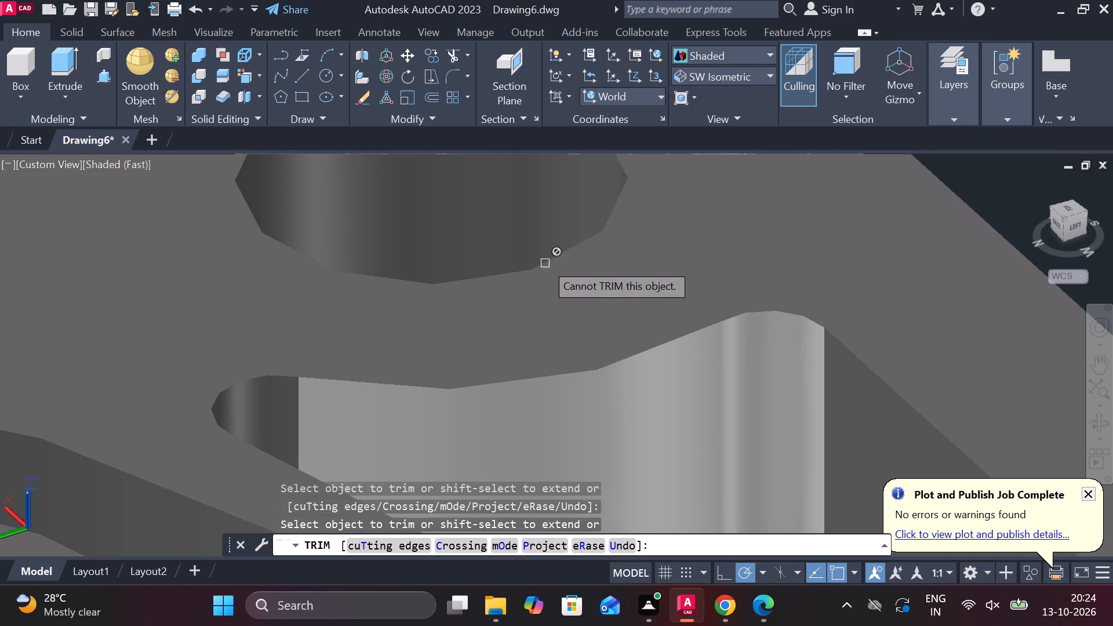
Trim away the leftover corner arc of the central pocket outline beside the back row's second hole from the east.
{"action": "scroll", "coordinate": [558, 276], "scroll_direction": "down", "scroll_amount": 2}
{"action": "scroll", "coordinate": [658, 336], "scroll_direction": "down", "scroll_amount": 3}
{"action": "middle_click_drag", "start_coordinate": [636, 466], "coordinate": [727, 301]}
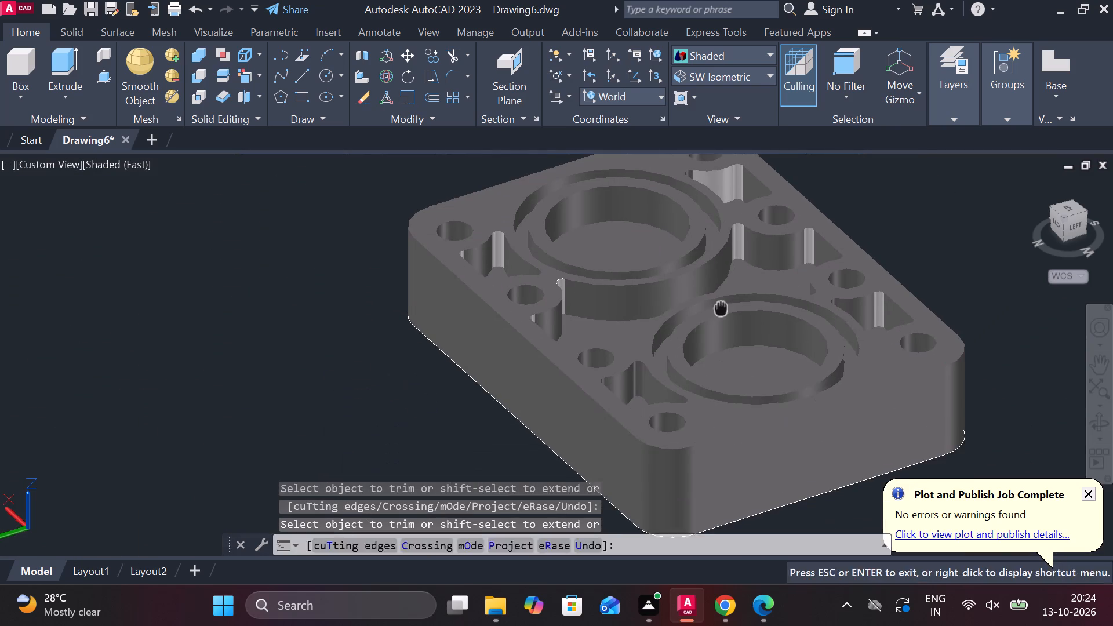
{"action": "middle_click_drag", "start_coordinate": [727, 301], "coordinate": [726, 301]}
{"action": "scroll", "coordinate": [563, 279], "scroll_direction": "up", "scroll_amount": 4}
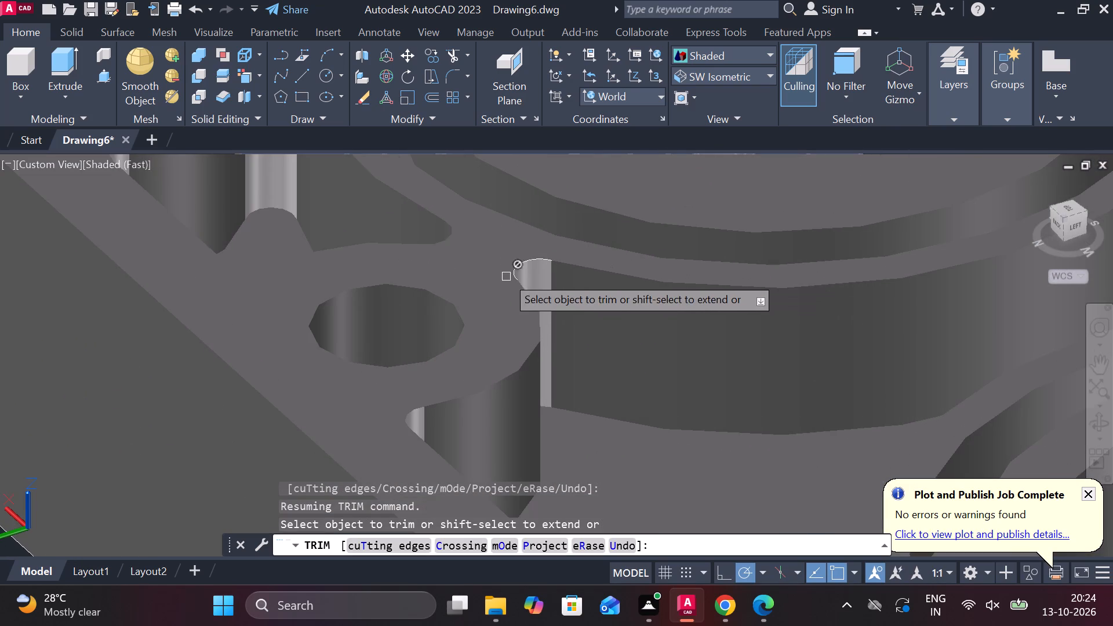
{"action": "left_click", "coordinate": [518, 264]}
Trim away the leftover circles around the bottom rims of the front row's three easternmost holes on the block's underside.
{"action": "scroll", "coordinate": [552, 292], "scroll_direction": "down", "scroll_amount": 3}
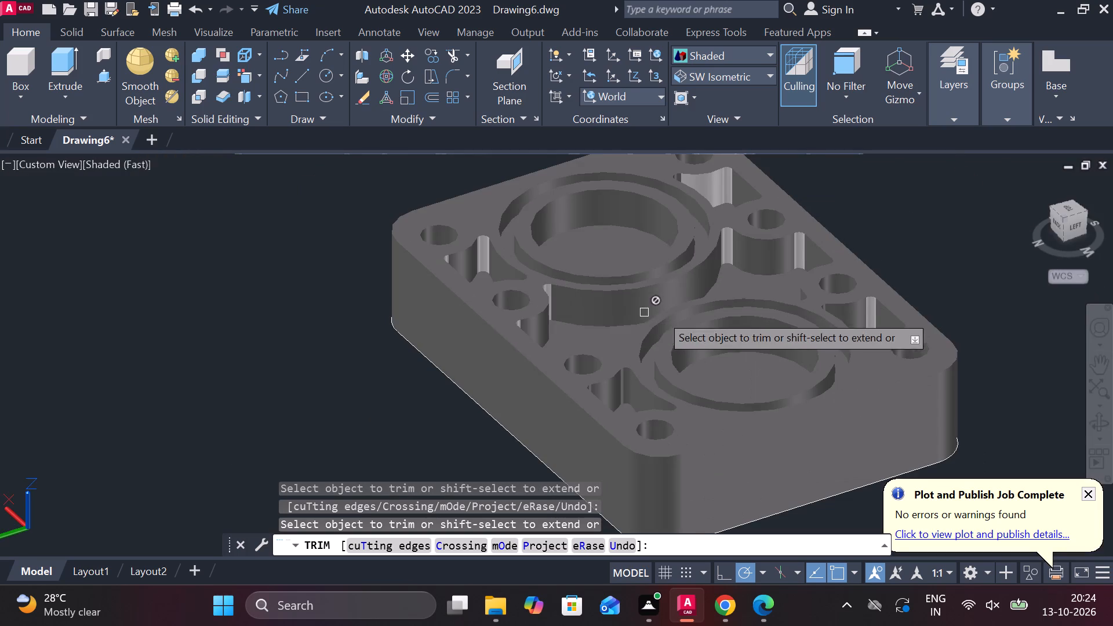
{"action": "middle_click_drag", "start_coordinate": [840, 345], "coordinate": [665, 307], "text": "shift"}
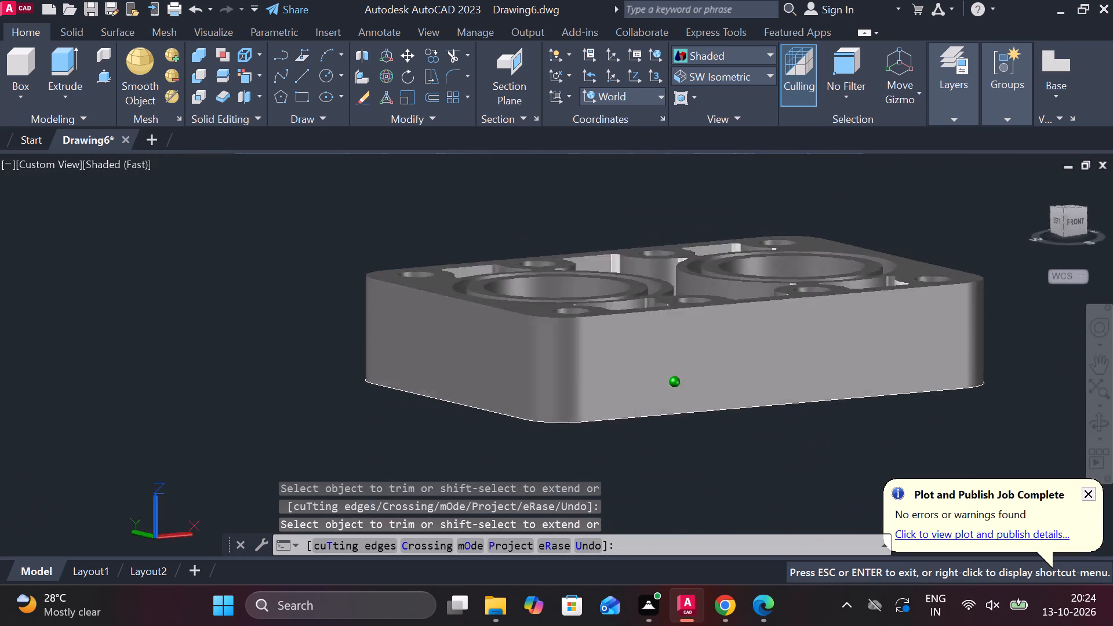
{"action": "middle_click_drag", "start_coordinate": [665, 307], "coordinate": [647, 188], "text": "shift"}
{"action": "scroll", "coordinate": [649, 234], "scroll_direction": "up", "scroll_amount": 1}
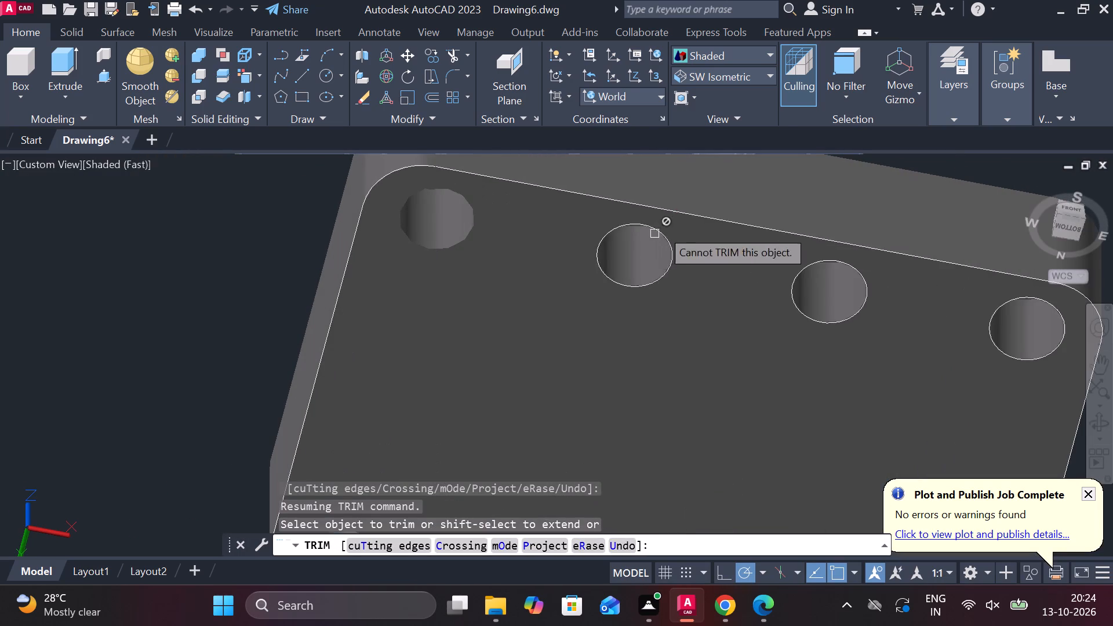
{"action": "left_click", "coordinate": [681, 212]}
{"action": "left_click", "coordinate": [688, 212]}
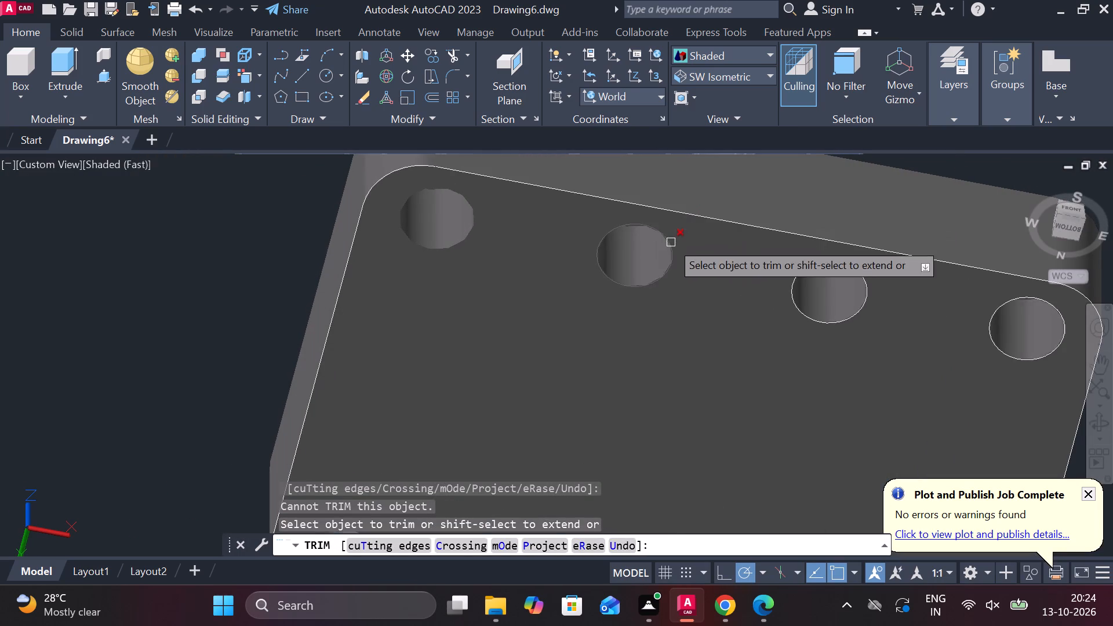
{"action": "left_click", "coordinate": [671, 242]}
{"action": "double_click", "coordinate": [668, 246]}
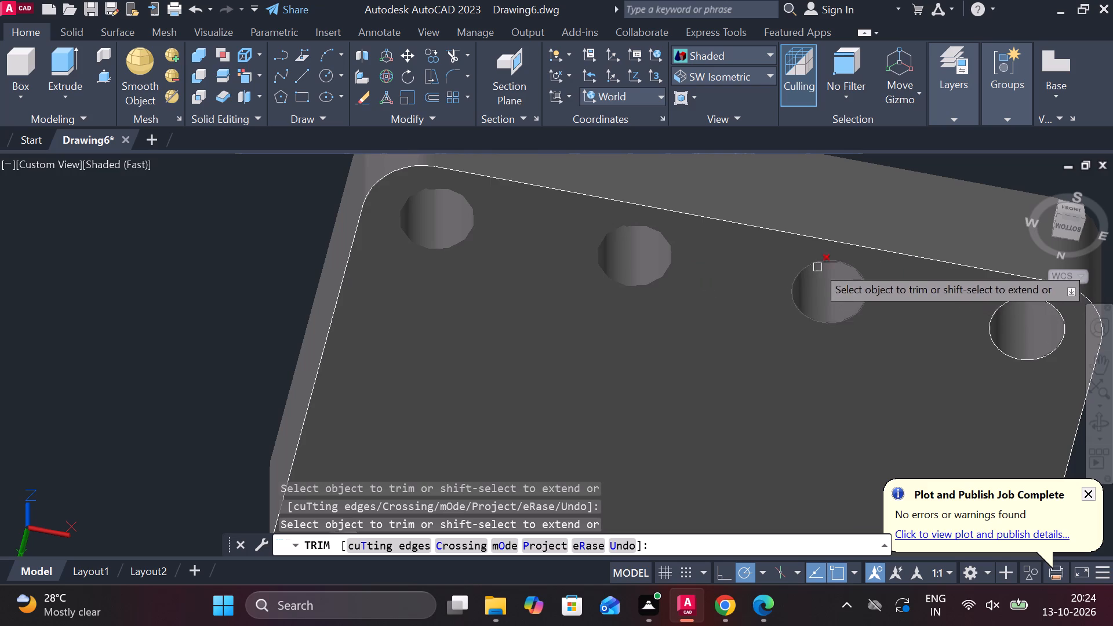
{"action": "left_click", "coordinate": [814, 264]}
{"action": "double_click", "coordinate": [820, 264]}
{"action": "left_click", "coordinate": [816, 257]}
{"action": "left_click", "coordinate": [816, 260]}
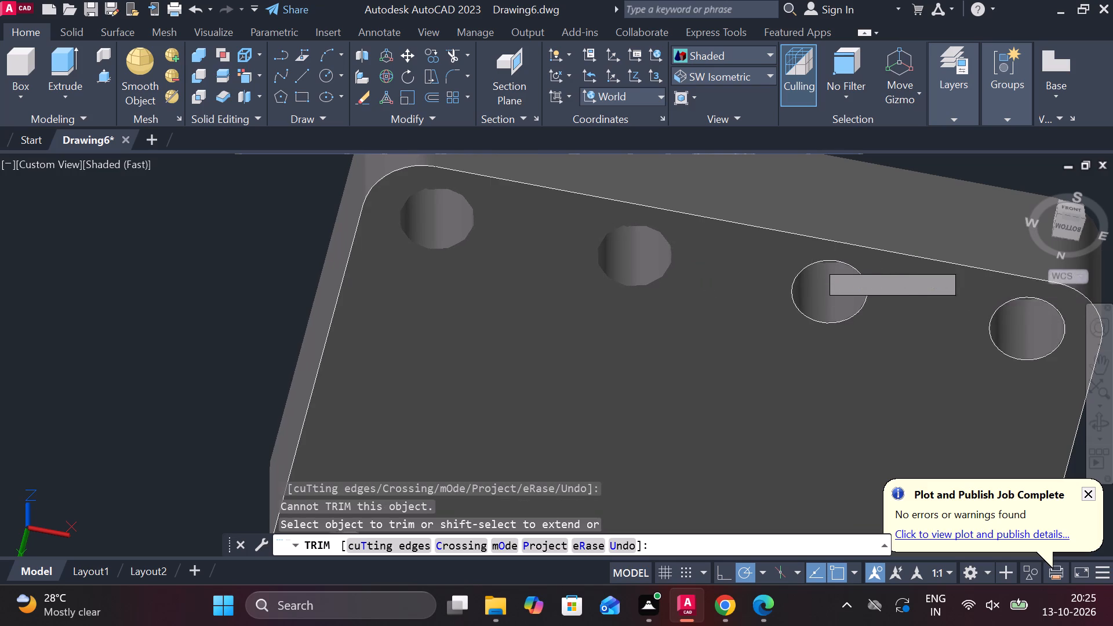
{"action": "left_click", "coordinate": [818, 266]}
{"action": "left_click", "coordinate": [1030, 363]}
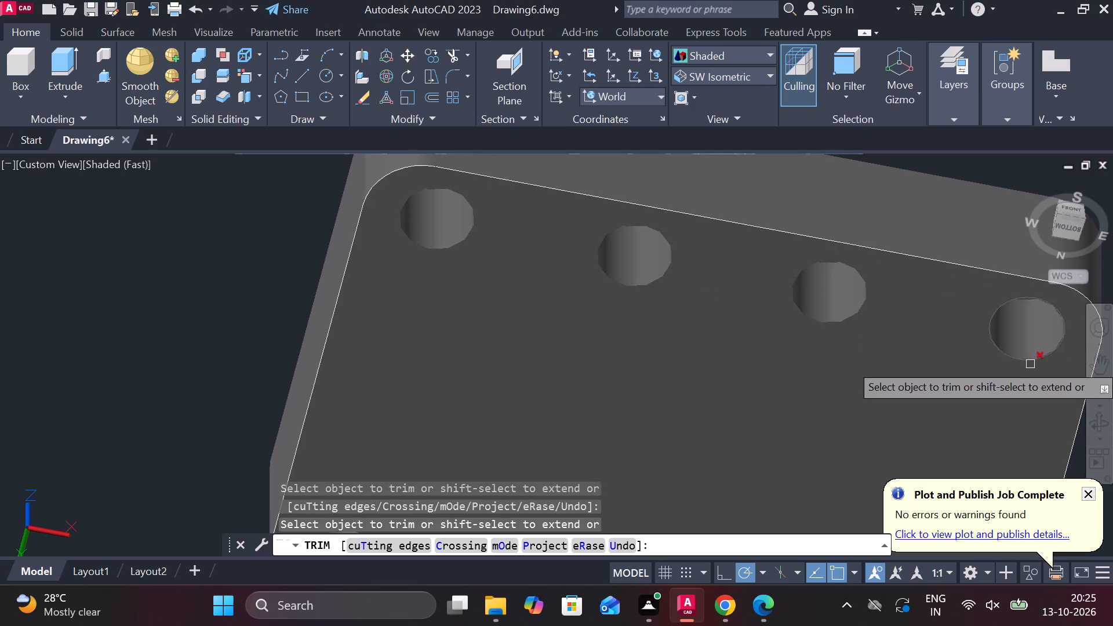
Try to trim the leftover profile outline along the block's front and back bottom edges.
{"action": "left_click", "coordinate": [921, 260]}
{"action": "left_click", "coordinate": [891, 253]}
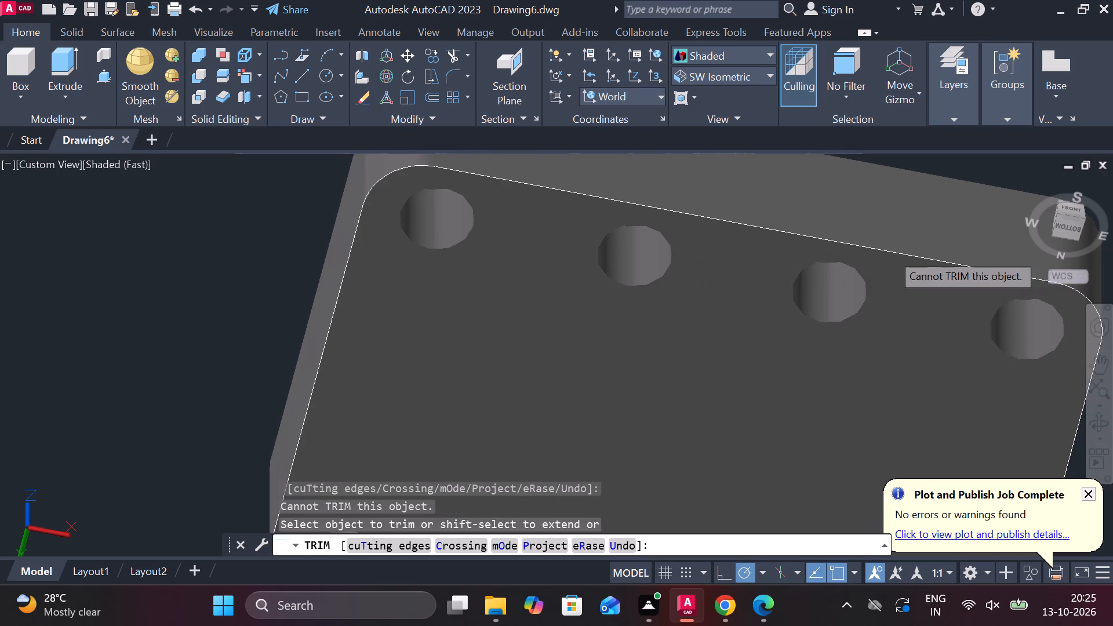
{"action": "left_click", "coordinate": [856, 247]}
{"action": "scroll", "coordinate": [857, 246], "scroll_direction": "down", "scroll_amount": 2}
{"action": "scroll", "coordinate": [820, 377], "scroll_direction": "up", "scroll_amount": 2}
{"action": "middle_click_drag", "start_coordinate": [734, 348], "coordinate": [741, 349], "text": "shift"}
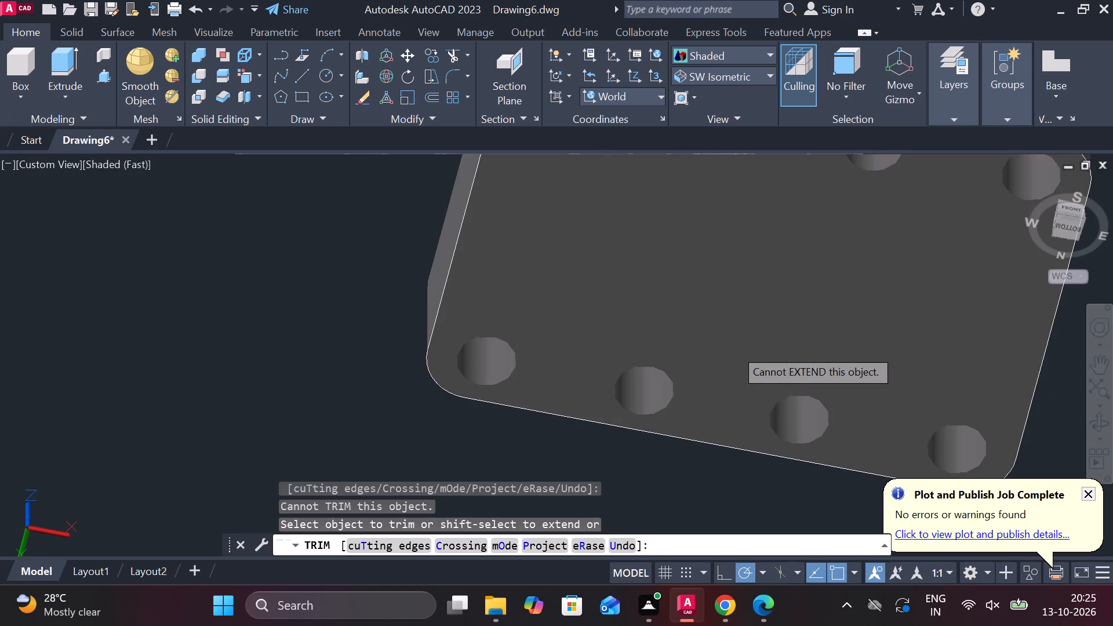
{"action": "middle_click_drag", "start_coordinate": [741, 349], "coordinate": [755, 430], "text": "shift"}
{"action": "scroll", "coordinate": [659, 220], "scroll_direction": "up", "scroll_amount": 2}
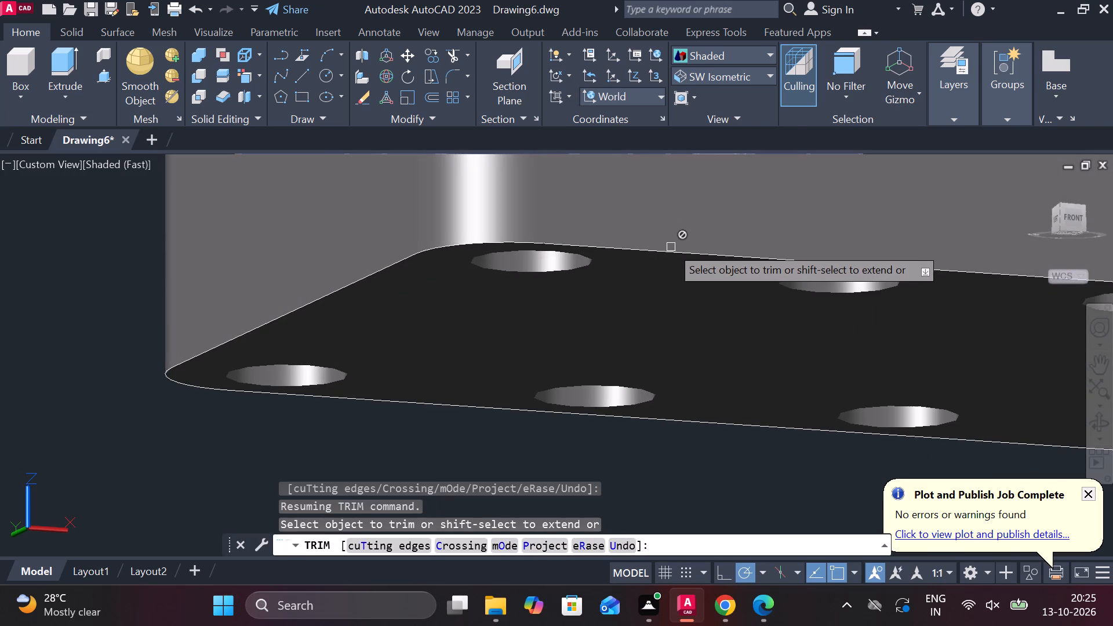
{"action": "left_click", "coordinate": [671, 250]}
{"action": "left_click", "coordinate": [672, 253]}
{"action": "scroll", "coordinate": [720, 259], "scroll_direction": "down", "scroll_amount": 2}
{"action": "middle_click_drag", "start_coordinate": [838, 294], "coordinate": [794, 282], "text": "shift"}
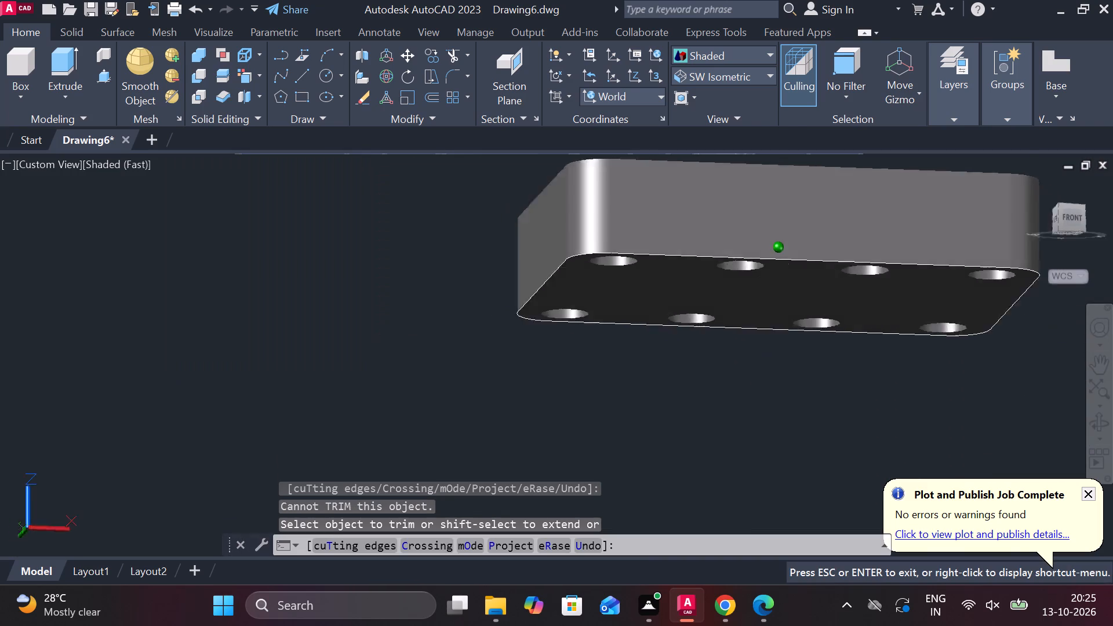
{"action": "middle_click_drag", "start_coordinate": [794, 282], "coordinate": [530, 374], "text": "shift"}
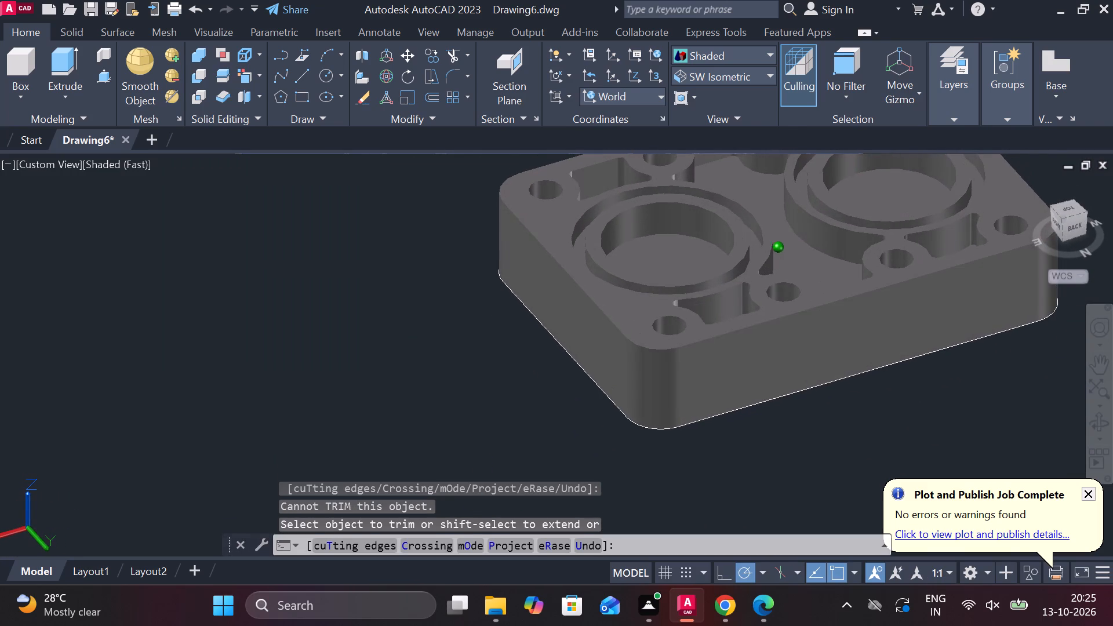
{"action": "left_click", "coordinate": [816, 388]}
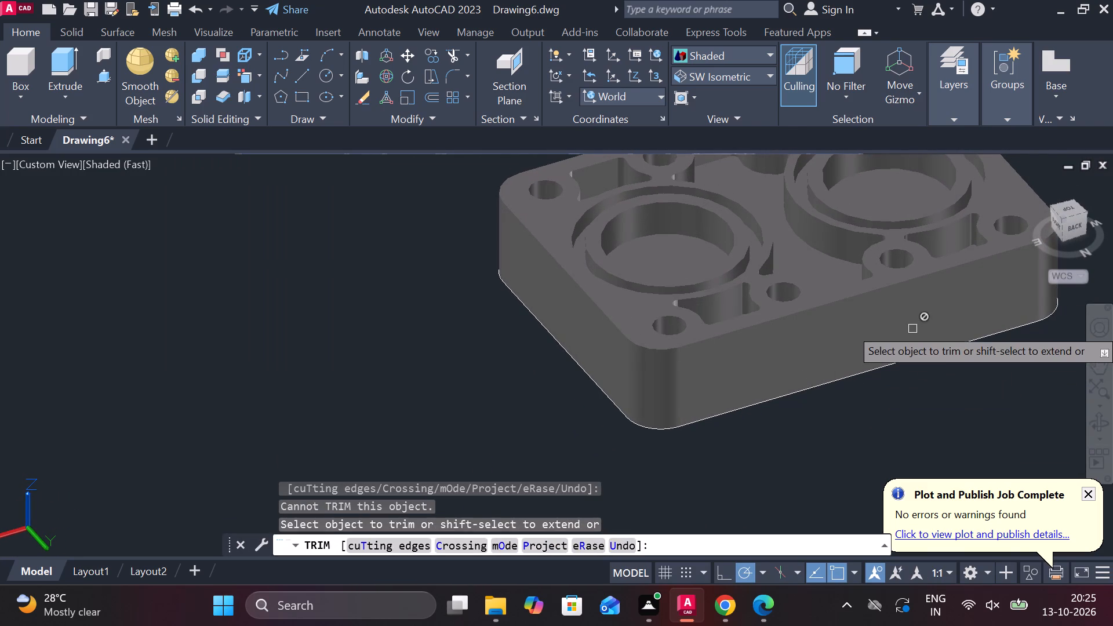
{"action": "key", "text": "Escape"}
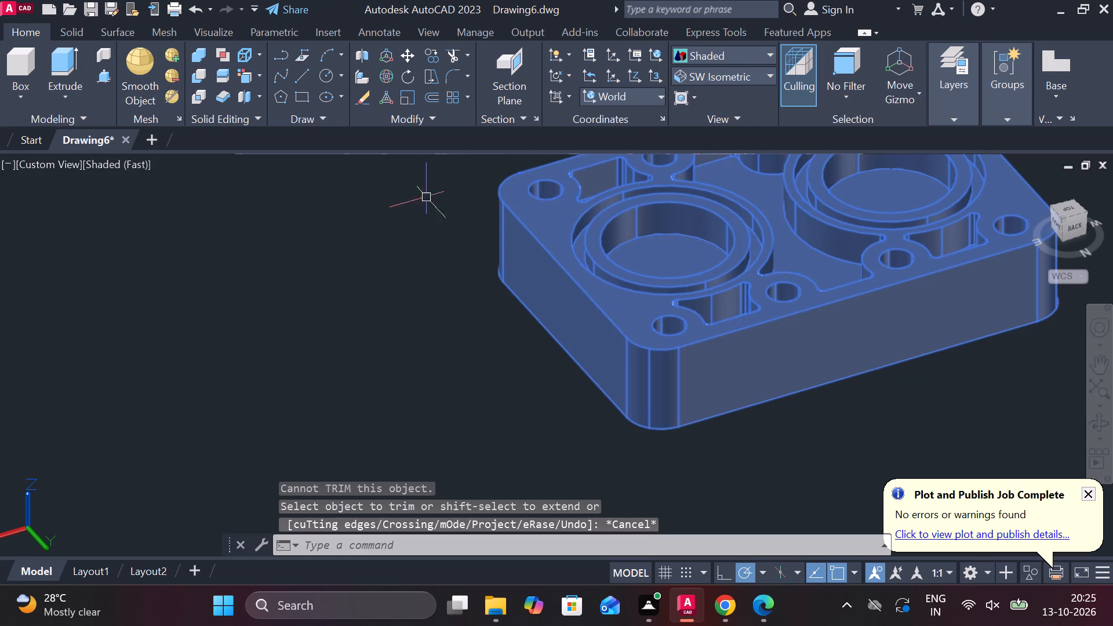
Set the visual style to Shaded with edges.
{"action": "left_click", "coordinate": [104, 164]}
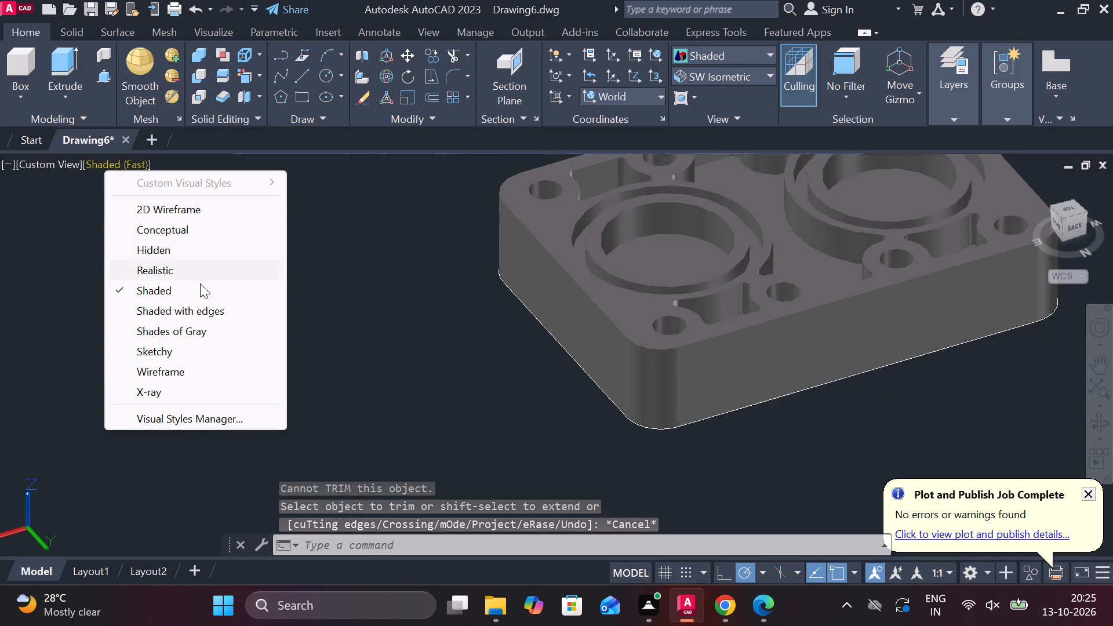
{"action": "left_click", "coordinate": [189, 311]}
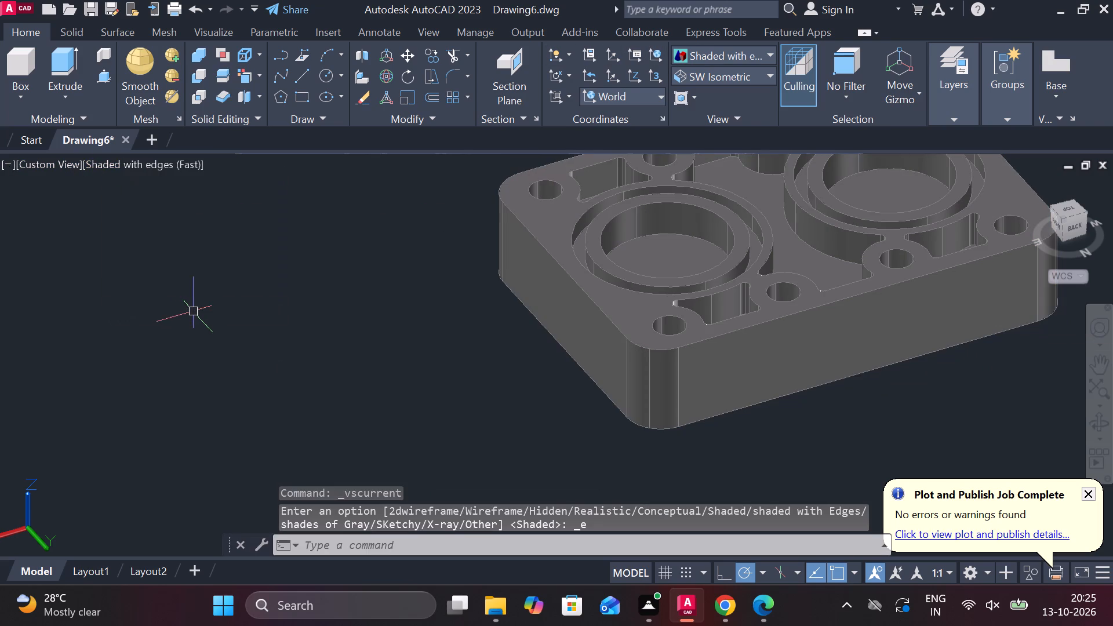
Color the block's top face, selected central and side pocket walls, and the eastern round recess's inner wall and floor gray, index color 8.
{"action": "scroll", "coordinate": [632, 354], "scroll_direction": "down", "scroll_amount": 1}
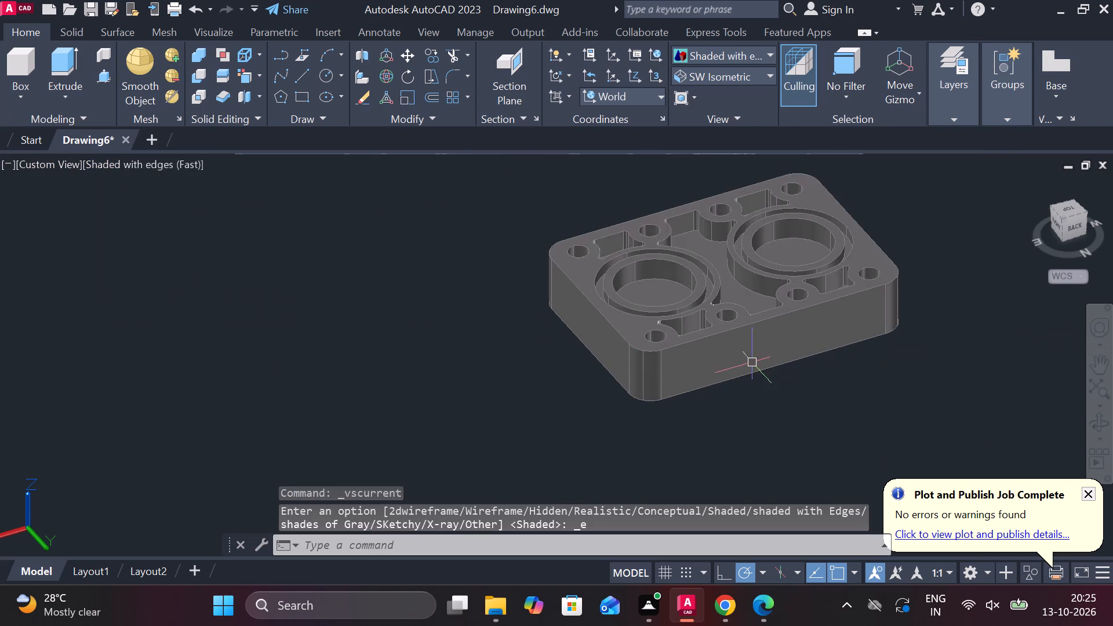
{"action": "scroll", "coordinate": [775, 361], "scroll_direction": "up", "scroll_amount": 2}
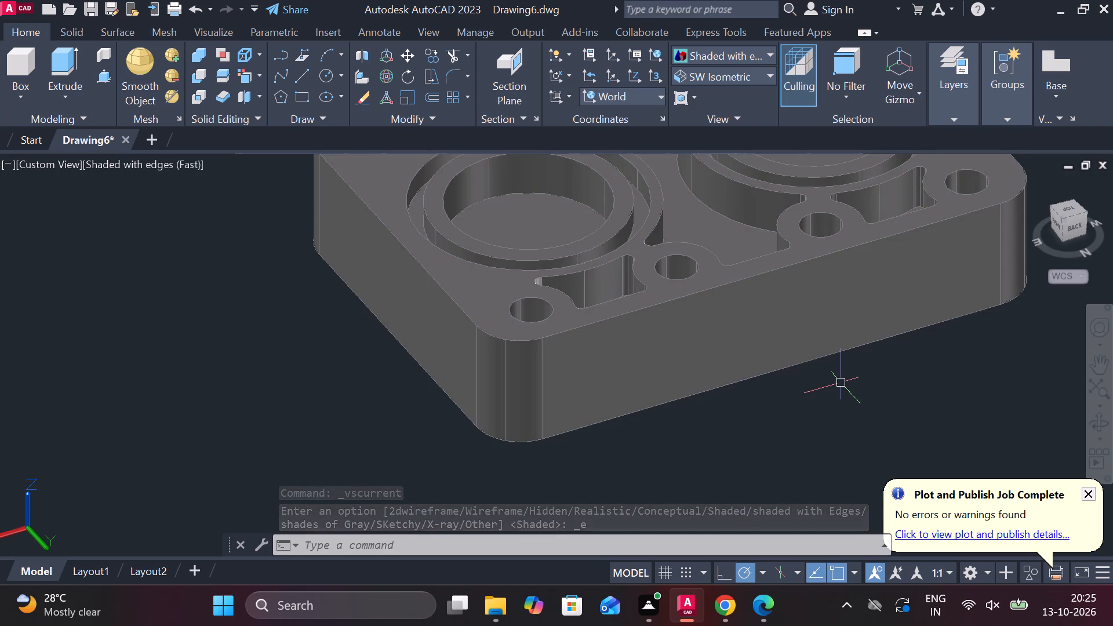
{"action": "middle_click_drag", "start_coordinate": [840, 382], "coordinate": [688, 387], "text": "shift"}
{"action": "middle_click_drag", "start_coordinate": [700, 380], "coordinate": [697, 435]}
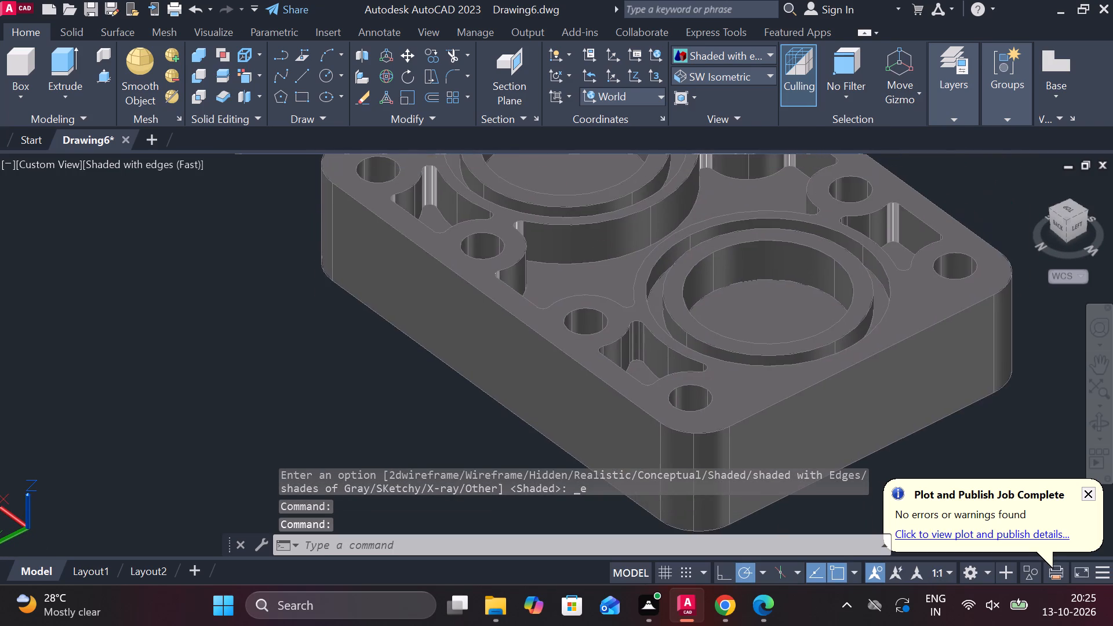
{"action": "left_click", "coordinate": [242, 78]}
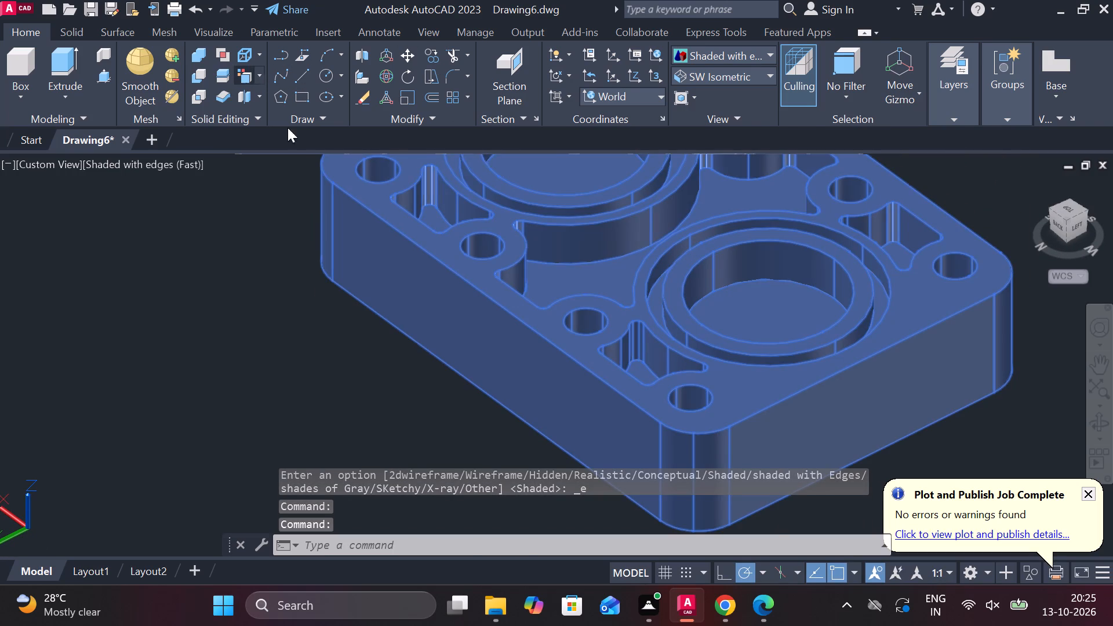
{"action": "scroll", "coordinate": [409, 187], "scroll_direction": "up", "scroll_amount": 2}
{"action": "left_click", "coordinate": [441, 179]}
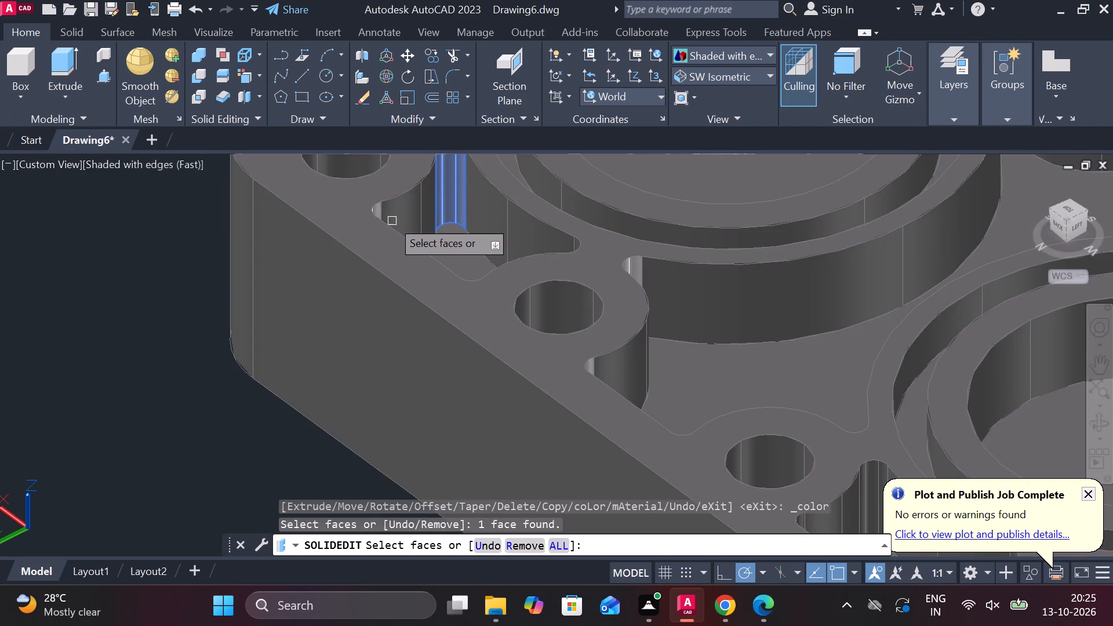
{"action": "left_click", "coordinate": [382, 212]}
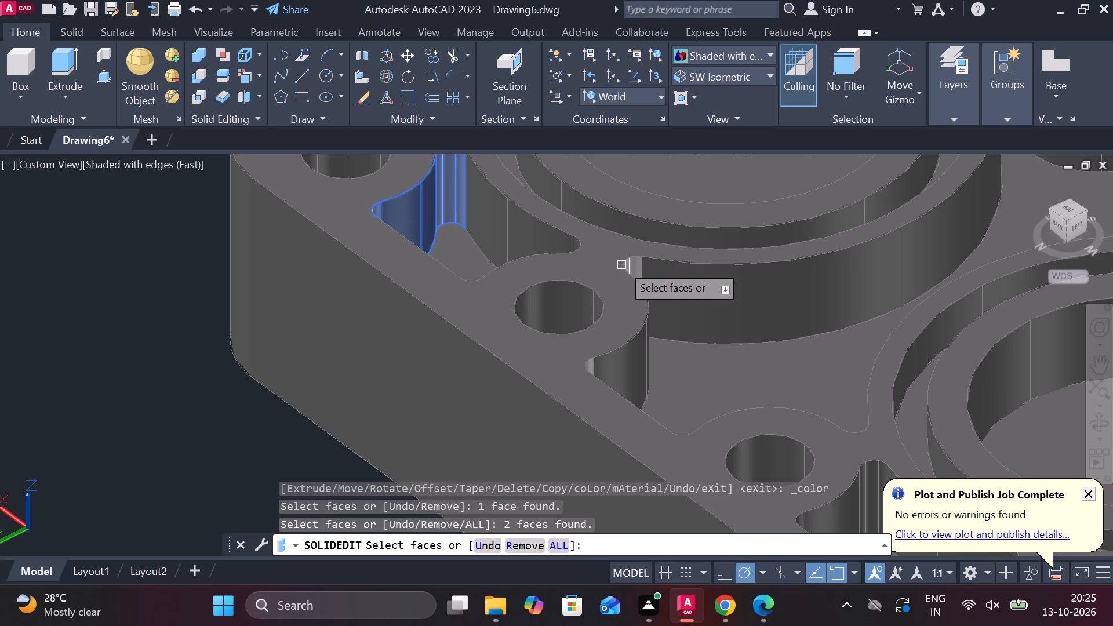
{"action": "left_click", "coordinate": [631, 264]}
{"action": "left_click", "coordinate": [595, 372]}
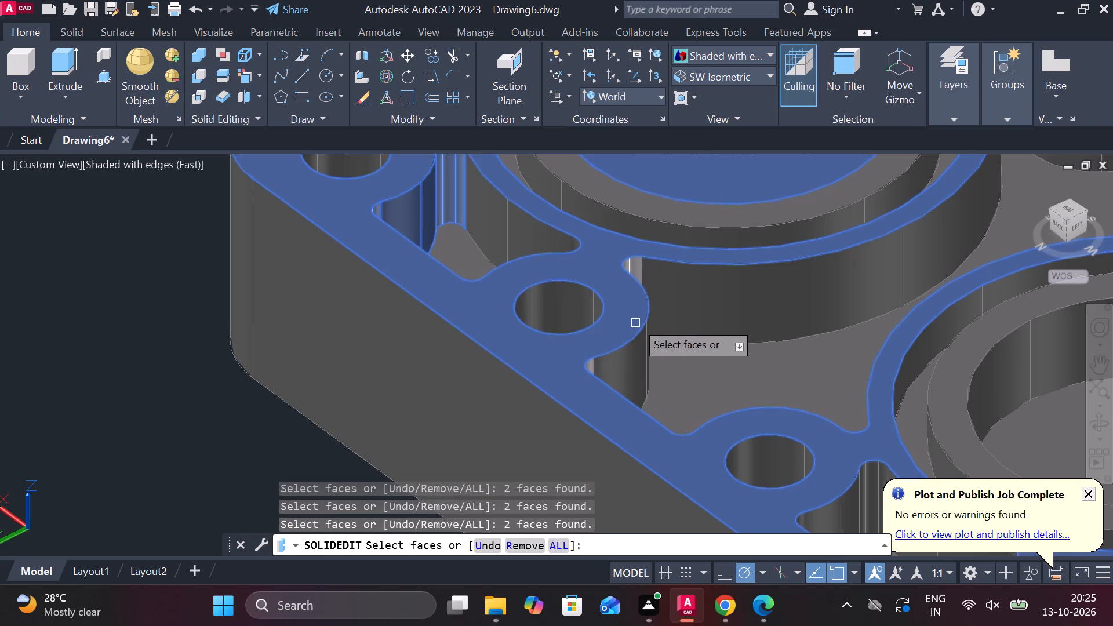
{"action": "left_click", "coordinate": [641, 276]}
{"action": "left_click", "coordinate": [636, 268]}
{"action": "middle_click_drag", "start_coordinate": [687, 281], "coordinate": [630, 282], "text": "shift"}
{"action": "left_click", "coordinate": [515, 362]}
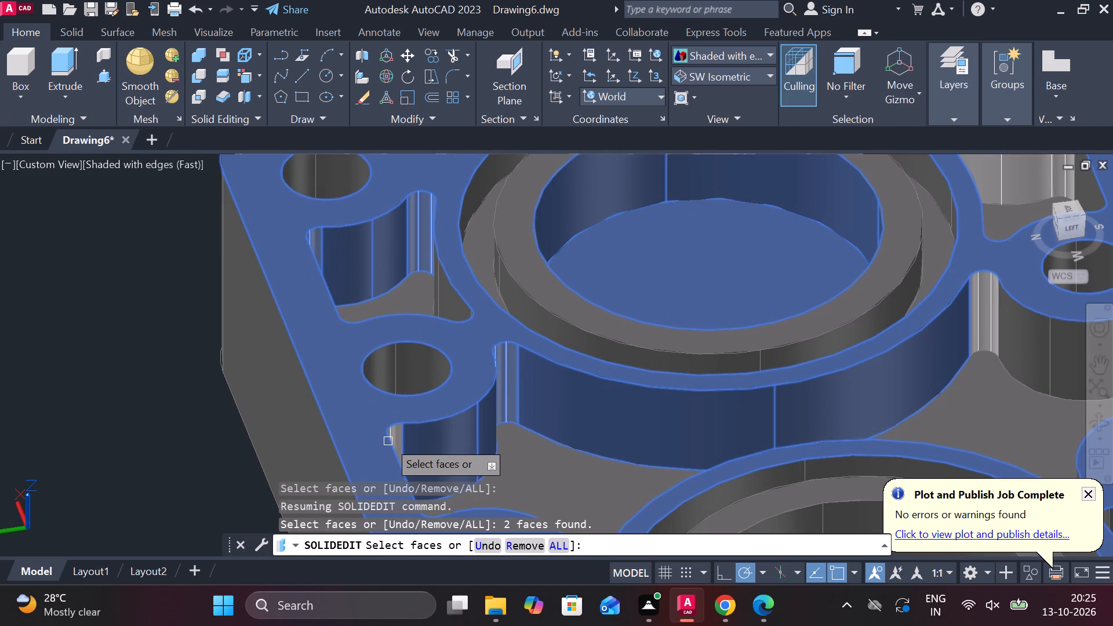
{"action": "left_click", "coordinate": [392, 436]}
{"action": "left_click", "coordinate": [403, 439]}
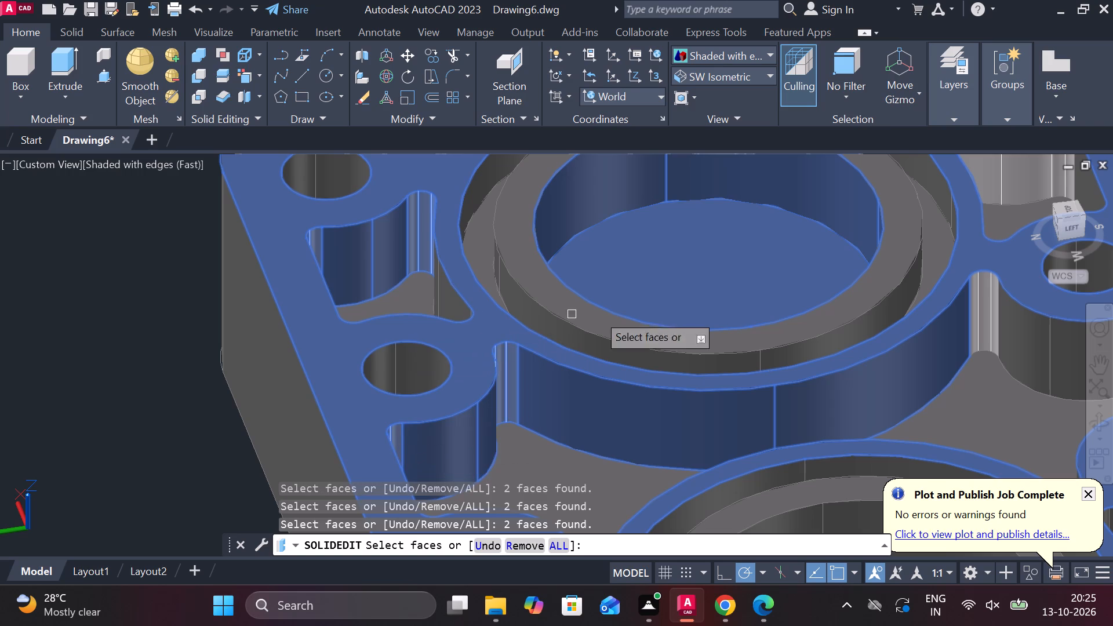
{"action": "left_click", "coordinate": [998, 294]}
{"action": "middle_click_drag", "start_coordinate": [970, 320], "coordinate": [739, 372]}
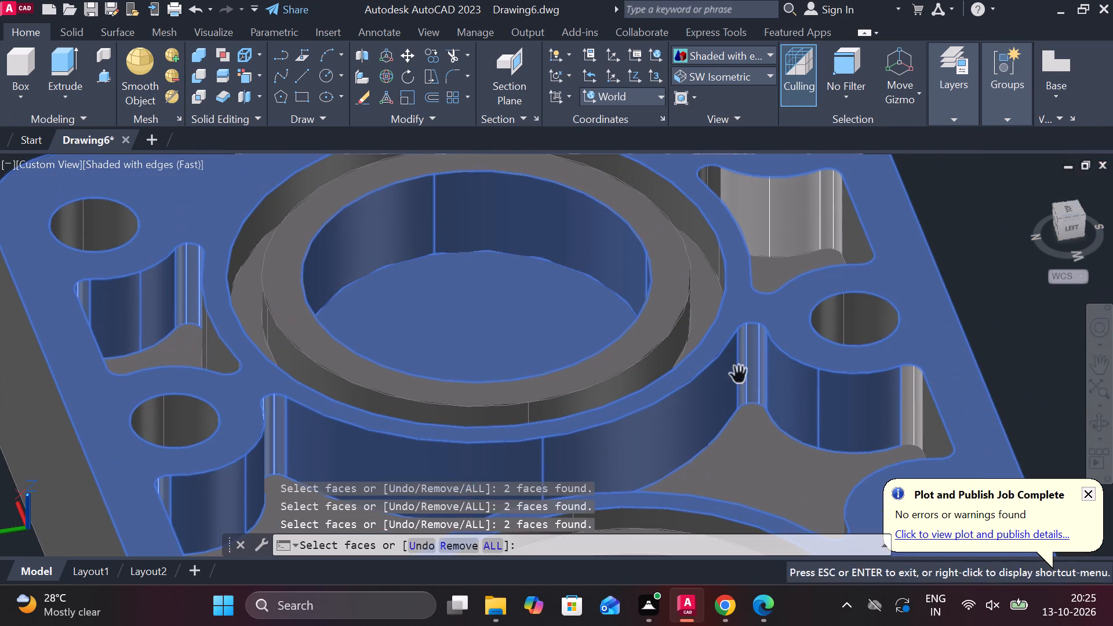
{"action": "left_click", "coordinate": [817, 205]}
{"action": "left_click", "coordinate": [913, 388]}
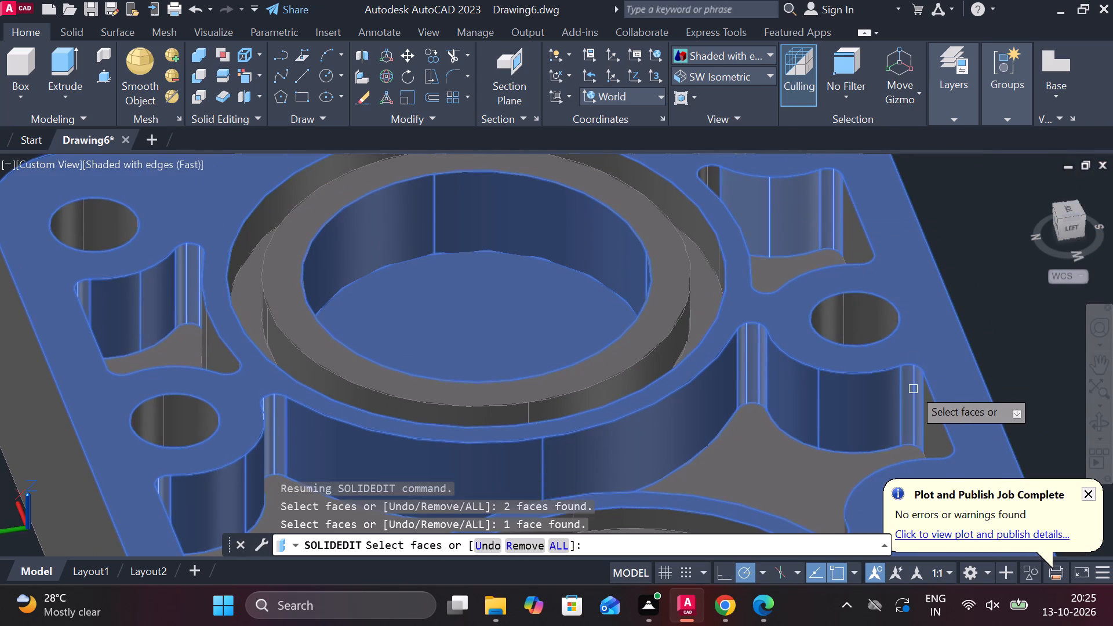
{"action": "scroll", "coordinate": [913, 388], "scroll_direction": "down", "scroll_amount": 2}
{"action": "middle_click_drag", "start_coordinate": [899, 423], "coordinate": [541, 381], "text": "shift"}
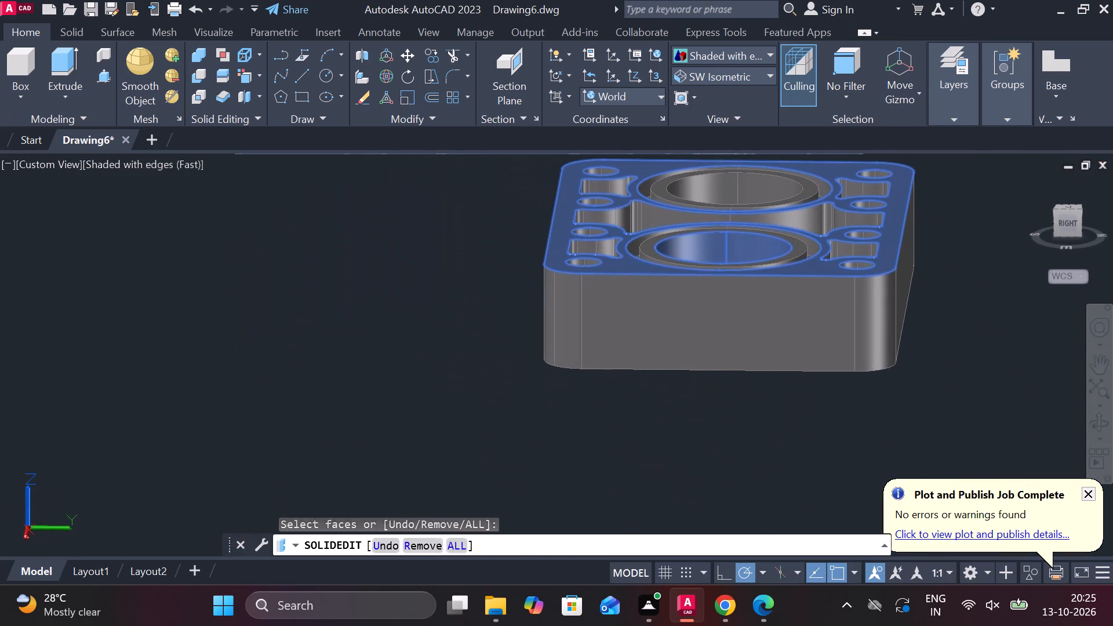
{"action": "scroll", "coordinate": [668, 272], "scroll_direction": "up", "scroll_amount": 2}
{"action": "scroll", "coordinate": [678, 227], "scroll_direction": "down", "scroll_amount": 1}
{"action": "middle_click_drag", "start_coordinate": [691, 203], "coordinate": [660, 374], "text": "shift"}
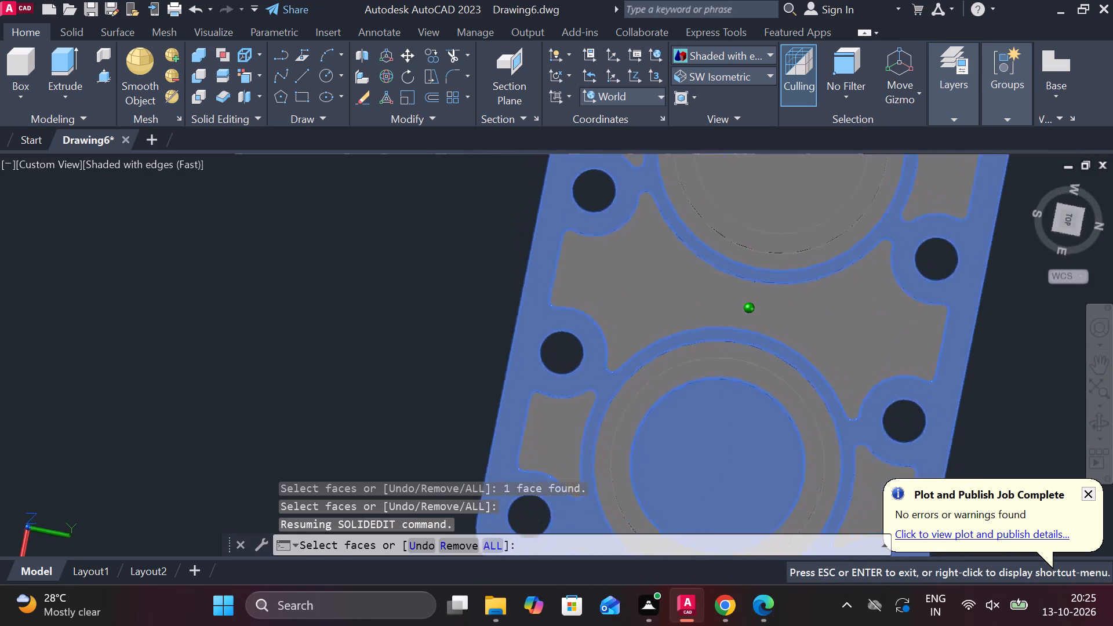
{"action": "middle_click_drag", "start_coordinate": [660, 374], "coordinate": [430, 268], "text": "shift"}
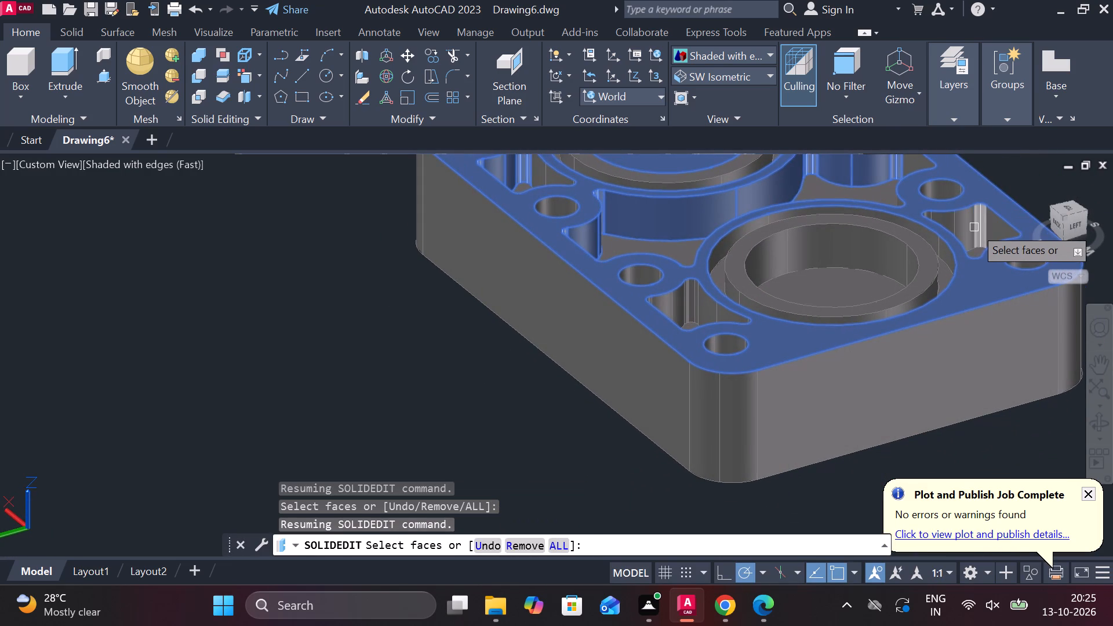
{"action": "left_click", "coordinate": [974, 227]}
{"action": "middle_click_drag", "start_coordinate": [938, 240], "coordinate": [642, 264], "text": "shift"}
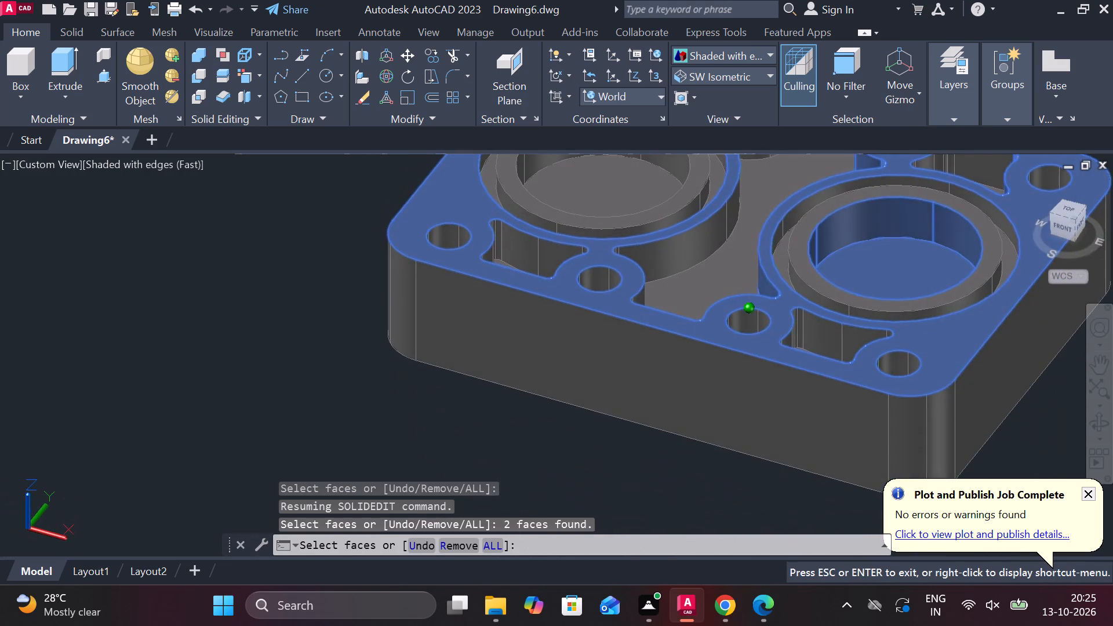
{"action": "scroll", "coordinate": [654, 239], "scroll_direction": "down", "scroll_amount": 1}
{"action": "middle_click_drag", "start_coordinate": [682, 230], "coordinate": [652, 265], "text": "shift"}
{"action": "scroll", "coordinate": [726, 241], "scroll_direction": "down", "scroll_amount": 1}
{"action": "middle_click_drag", "start_coordinate": [731, 226], "coordinate": [694, 229], "text": "shift"}
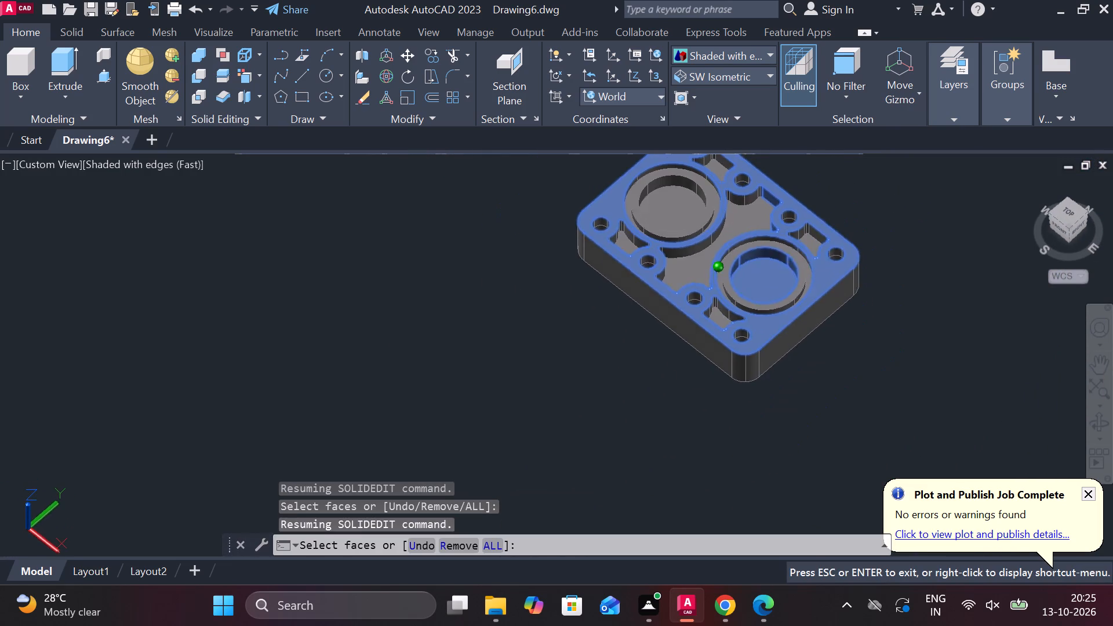
{"action": "middle_click_drag", "start_coordinate": [694, 229], "coordinate": [518, 239], "text": "shift"}
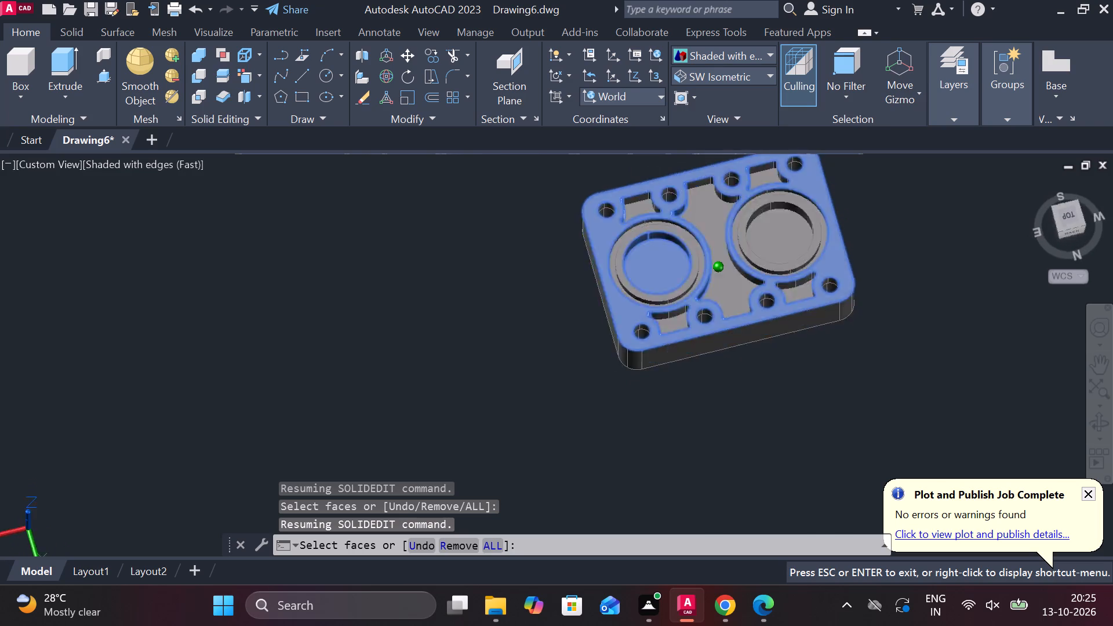
{"action": "middle_click_drag", "start_coordinate": [518, 239], "coordinate": [770, 188], "text": "shift"}
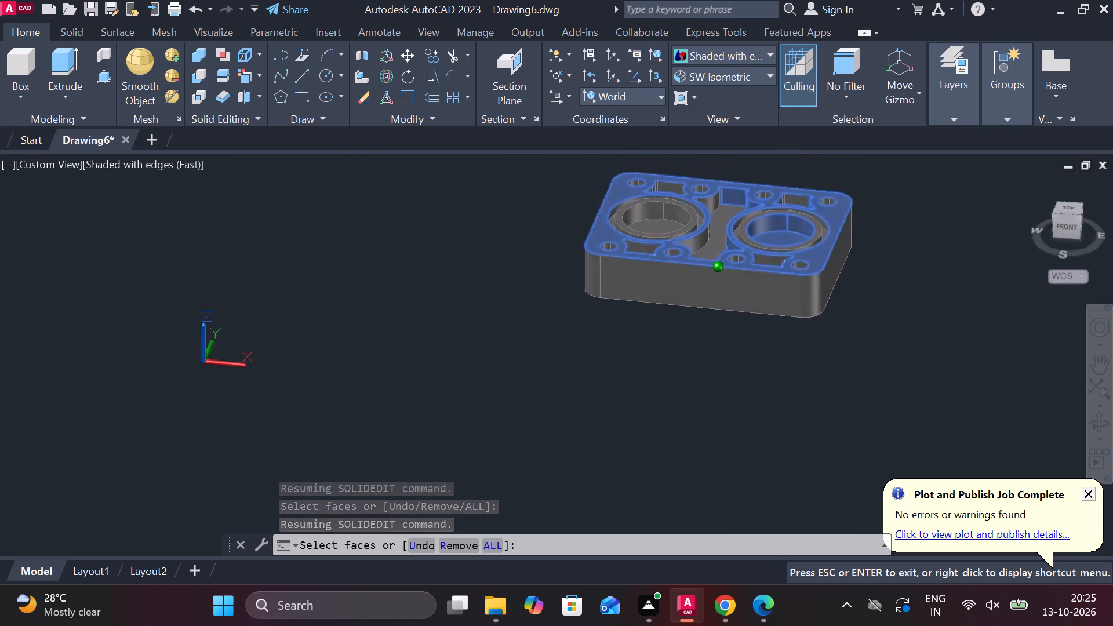
{"action": "middle_click_drag", "start_coordinate": [770, 188], "coordinate": [661, 136], "text": "shift"}
{"action": "scroll", "coordinate": [835, 318], "scroll_direction": "down", "scroll_amount": 1}
{"action": "middle_click_drag", "start_coordinate": [831, 314], "coordinate": [750, 208], "text": "shift"}
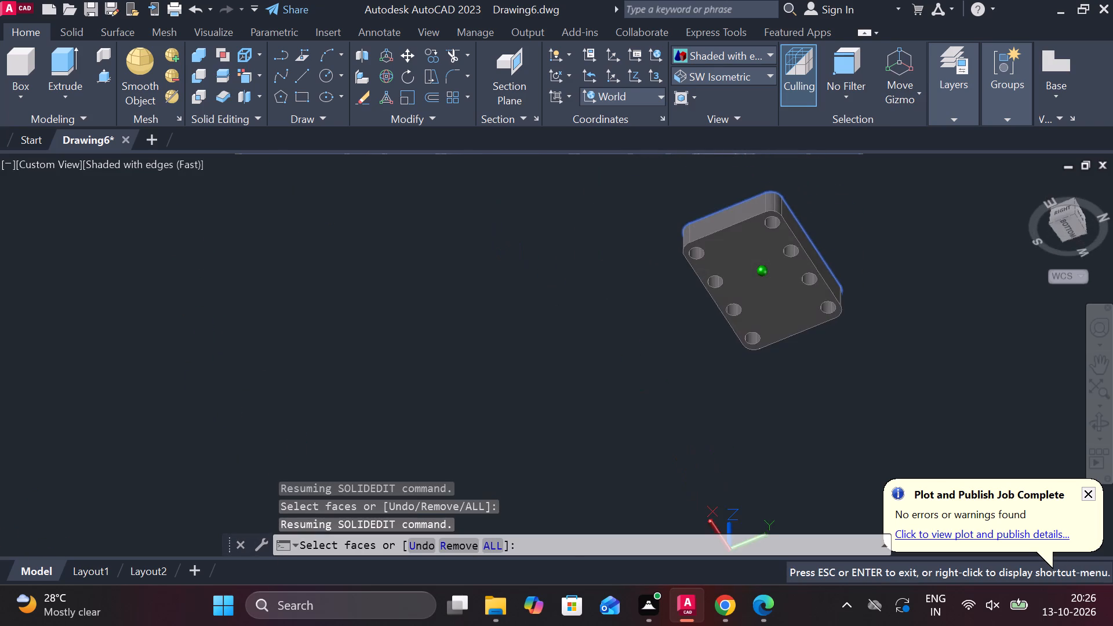
{"action": "middle_click_drag", "start_coordinate": [750, 208], "coordinate": [706, 346], "text": "shift"}
{"action": "key", "text": "Return"}
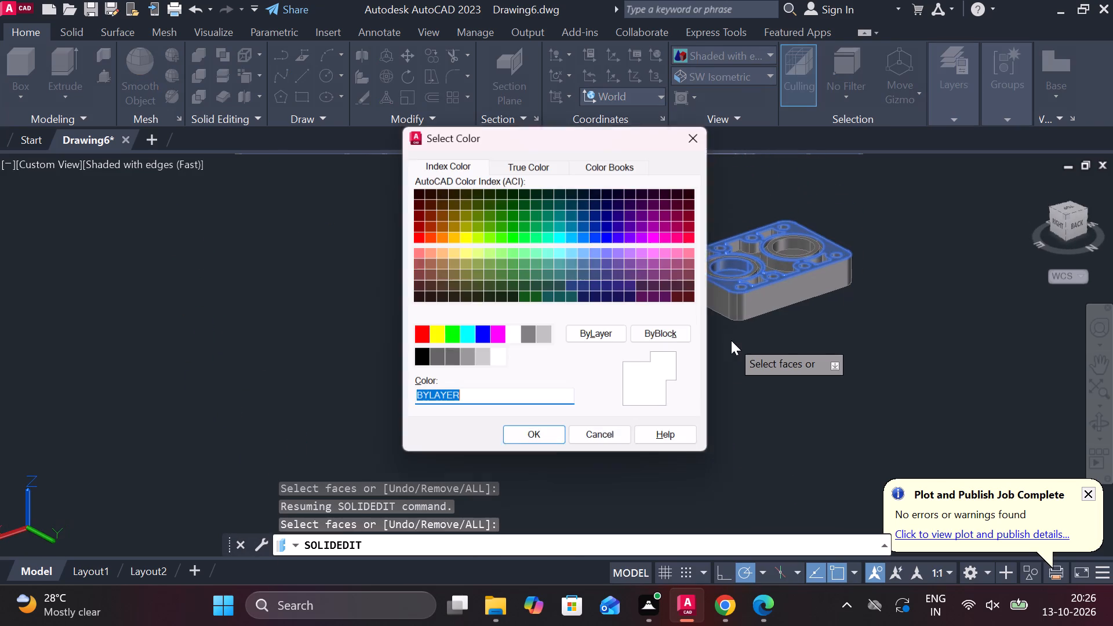
{"action": "left_click", "coordinate": [528, 335]}
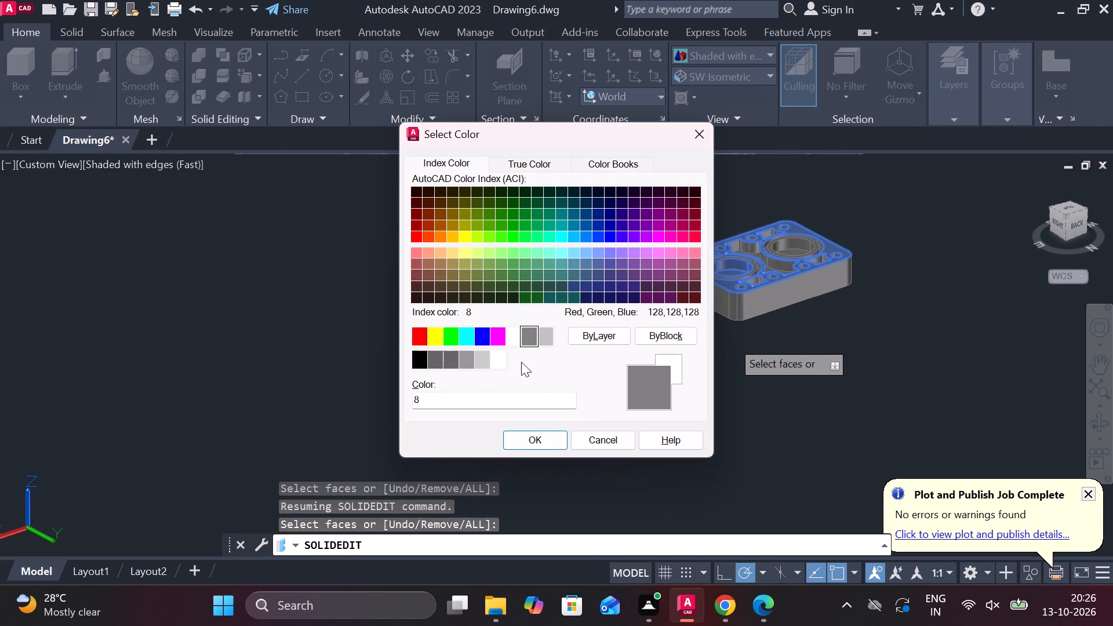
{"action": "left_click", "coordinate": [532, 436]}
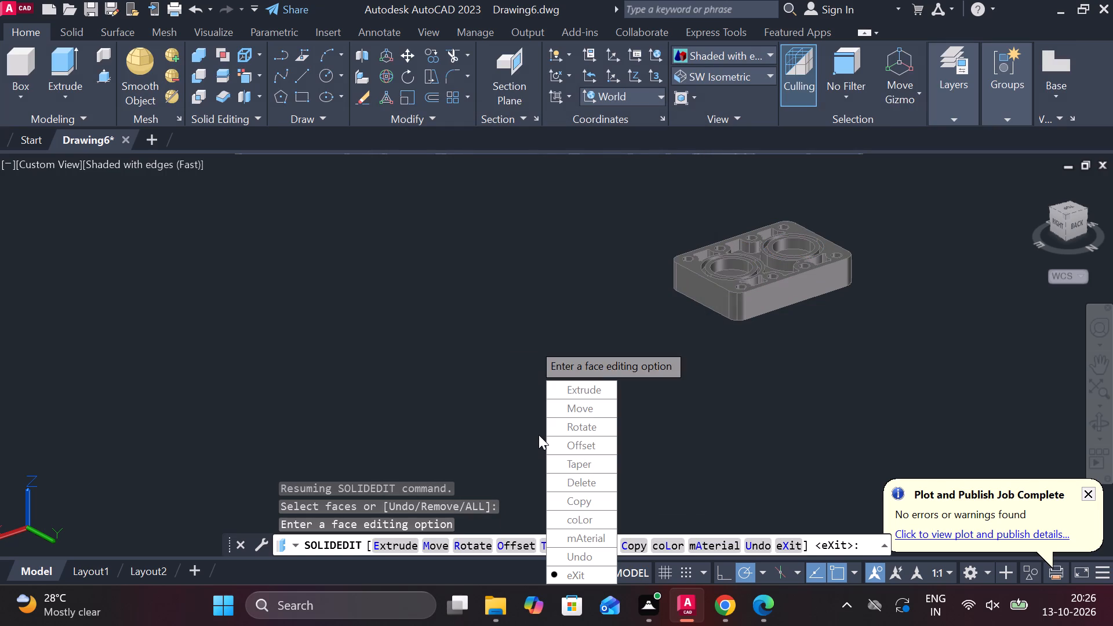
{"action": "key", "text": "Return"}
{"action": "key", "text": "Return"}
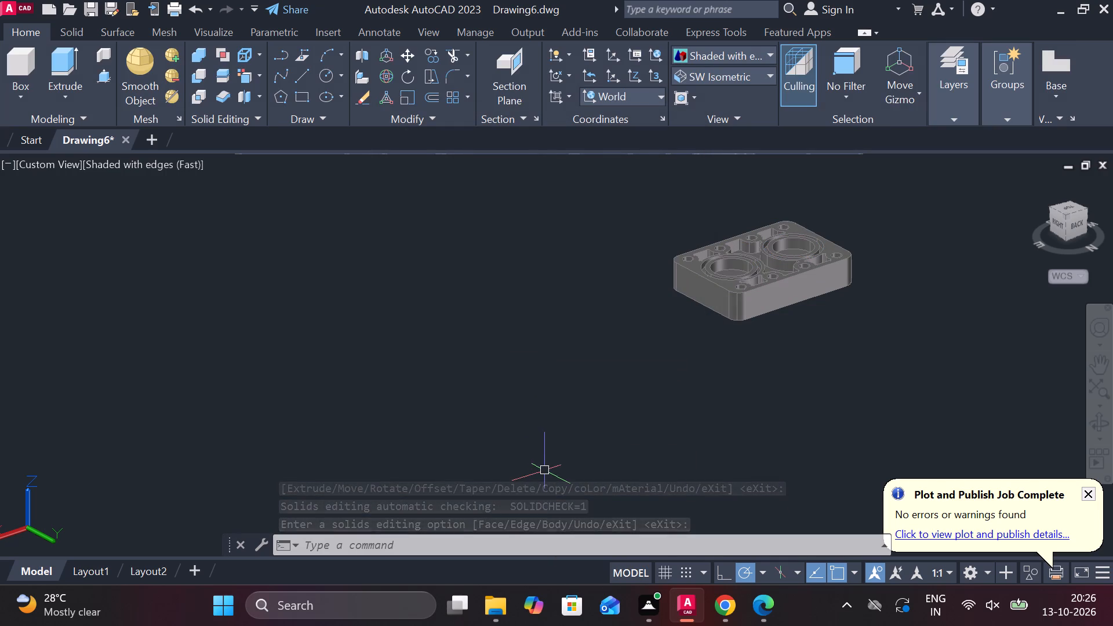
Set the view of the block to SW Isometric.
{"action": "left_click", "coordinate": [713, 72]}
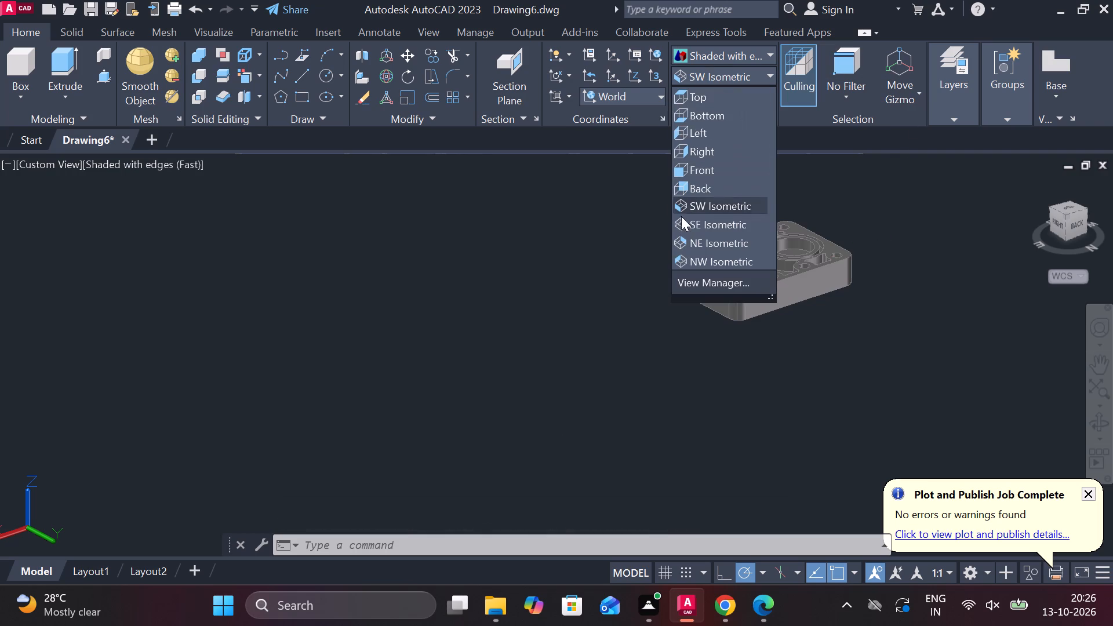
{"action": "left_click", "coordinate": [696, 206]}
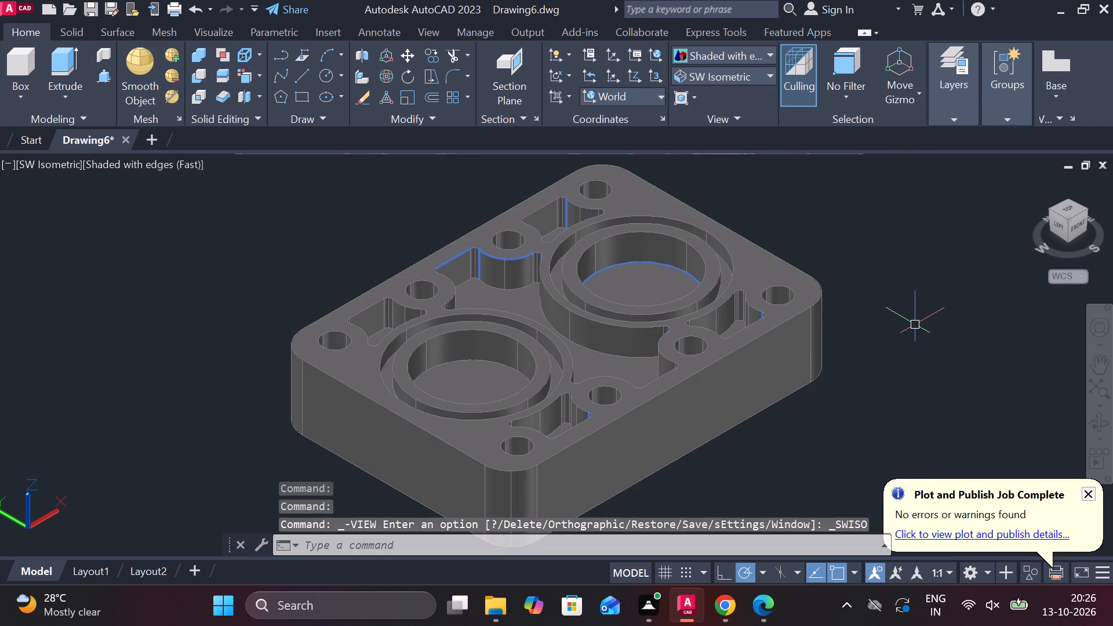
{"action": "key", "text": "ctrl+a"}
{"action": "key", "text": "Escape"}
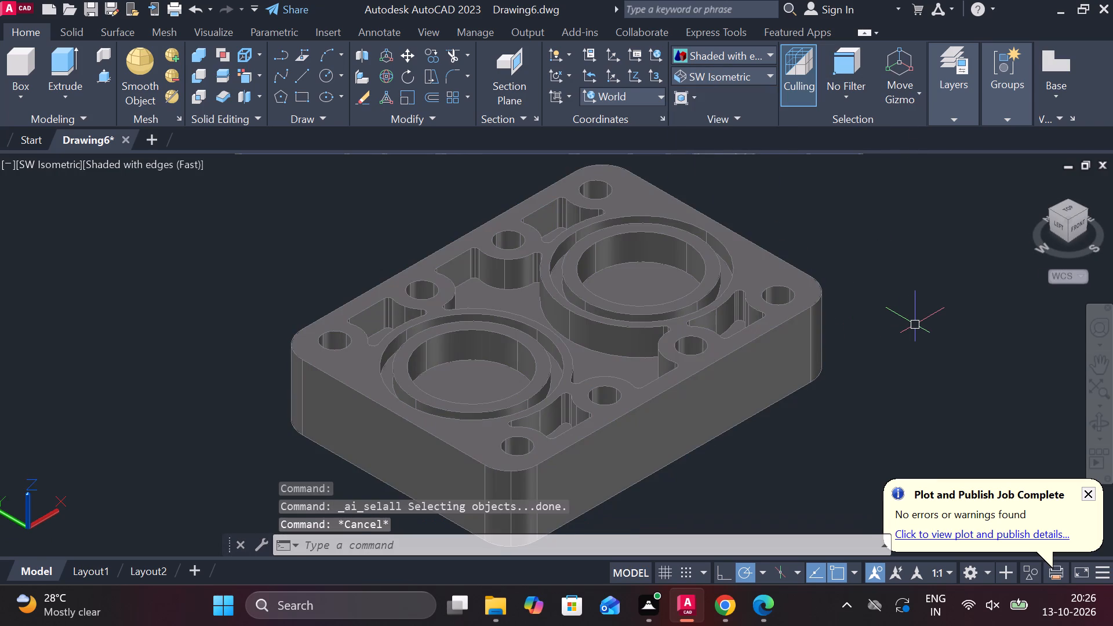
{"action": "scroll", "coordinate": [884, 347], "scroll_direction": "down", "scroll_amount": 2}
{"action": "scroll", "coordinate": [812, 371], "scroll_direction": "up", "scroll_amount": 2}
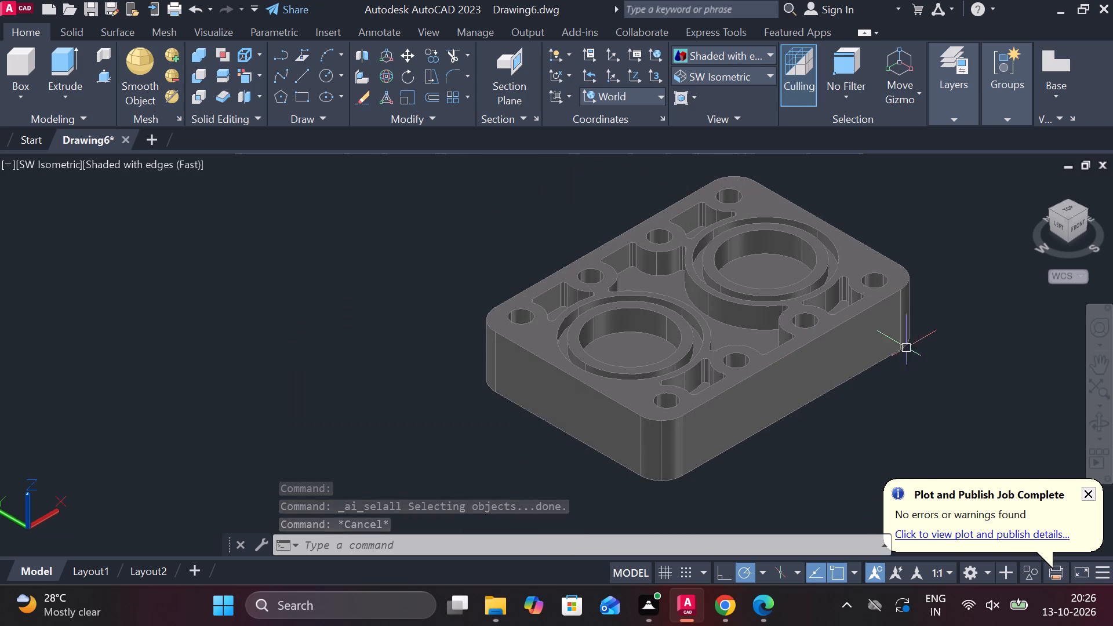
{"action": "scroll", "coordinate": [904, 357], "scroll_direction": "down", "scroll_amount": 1}
{"action": "scroll", "coordinate": [942, 340], "scroll_direction": "up", "scroll_amount": 2}
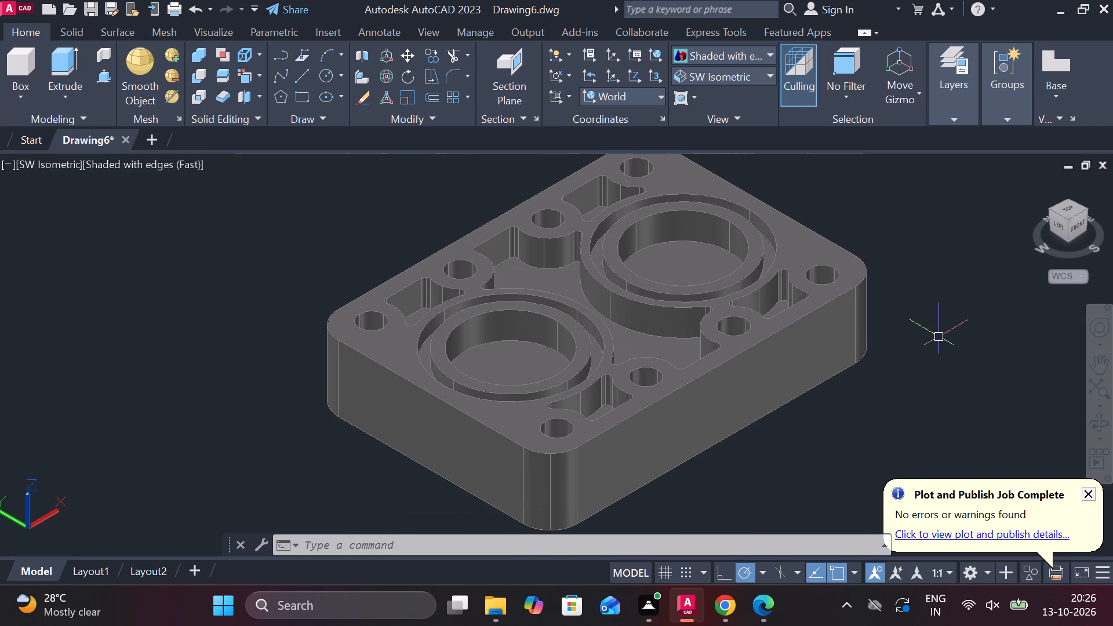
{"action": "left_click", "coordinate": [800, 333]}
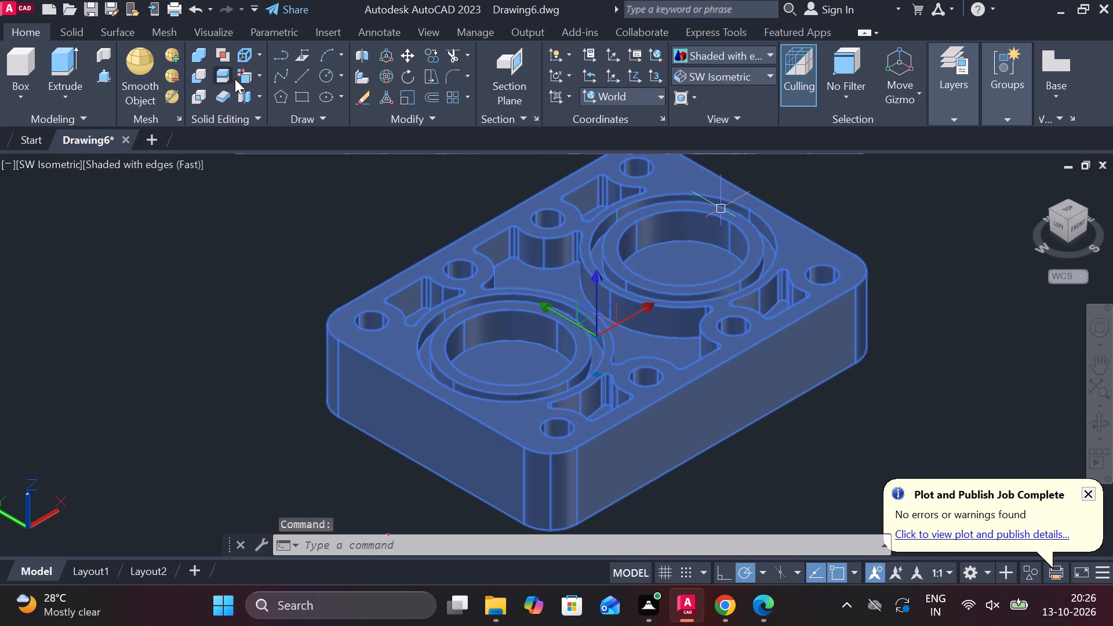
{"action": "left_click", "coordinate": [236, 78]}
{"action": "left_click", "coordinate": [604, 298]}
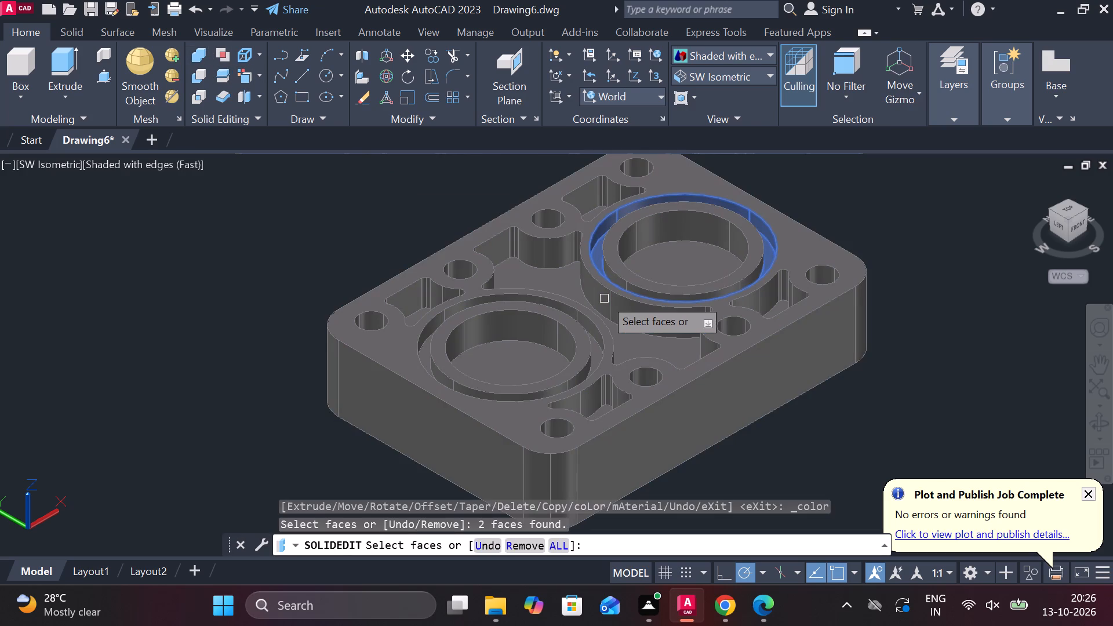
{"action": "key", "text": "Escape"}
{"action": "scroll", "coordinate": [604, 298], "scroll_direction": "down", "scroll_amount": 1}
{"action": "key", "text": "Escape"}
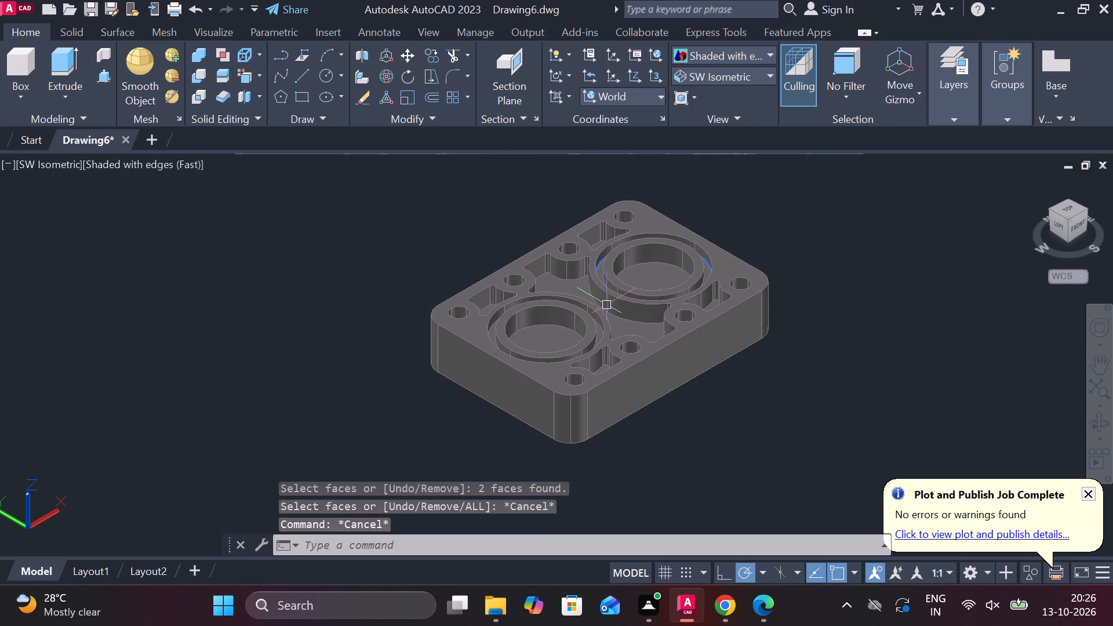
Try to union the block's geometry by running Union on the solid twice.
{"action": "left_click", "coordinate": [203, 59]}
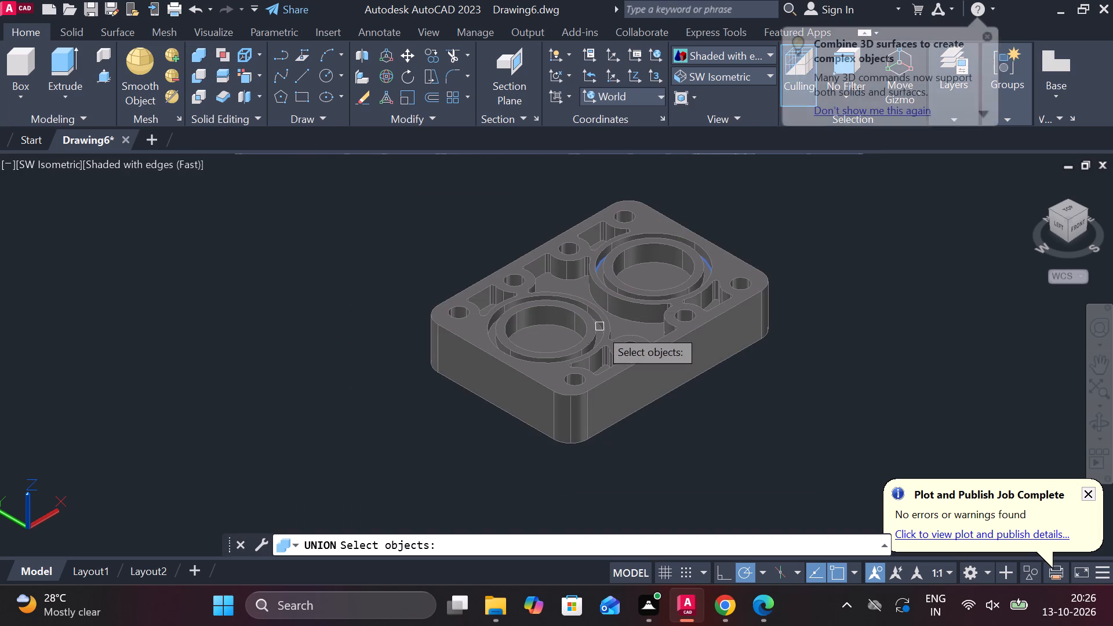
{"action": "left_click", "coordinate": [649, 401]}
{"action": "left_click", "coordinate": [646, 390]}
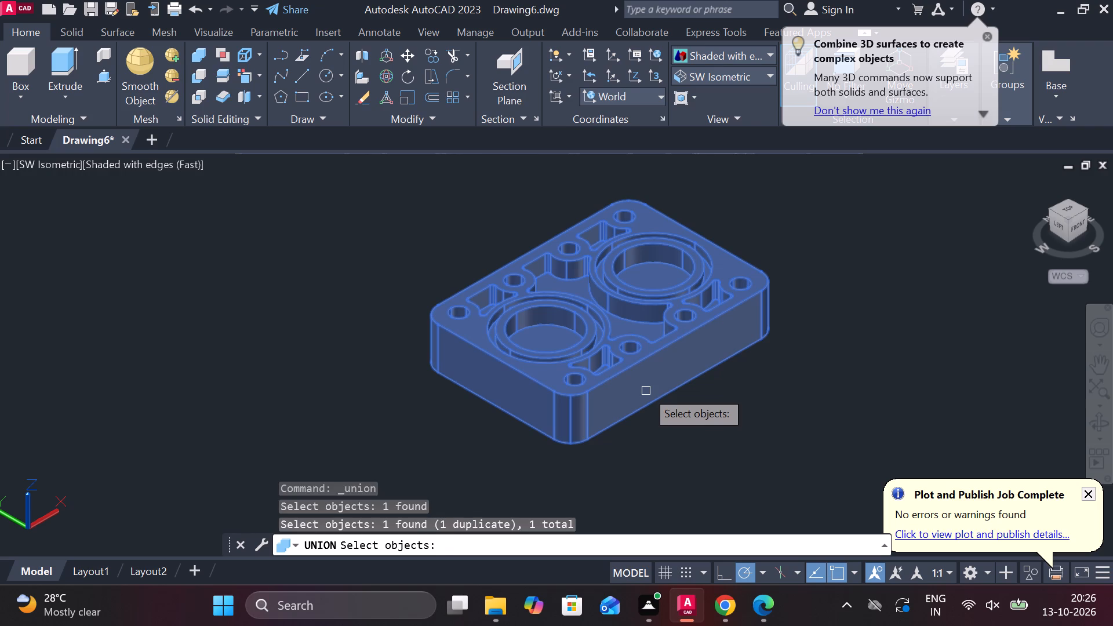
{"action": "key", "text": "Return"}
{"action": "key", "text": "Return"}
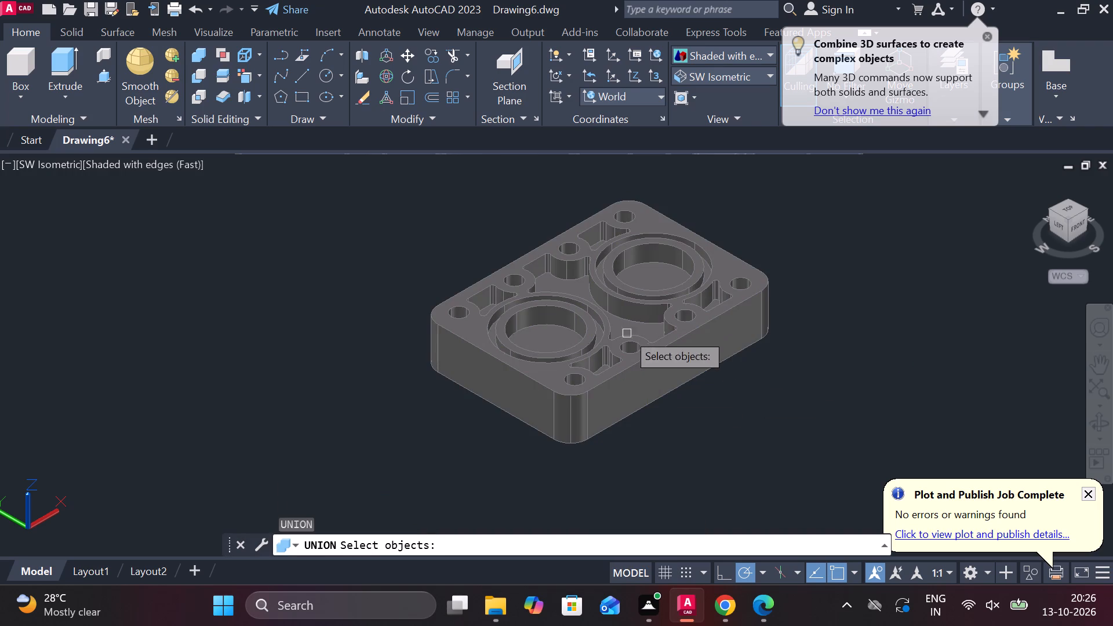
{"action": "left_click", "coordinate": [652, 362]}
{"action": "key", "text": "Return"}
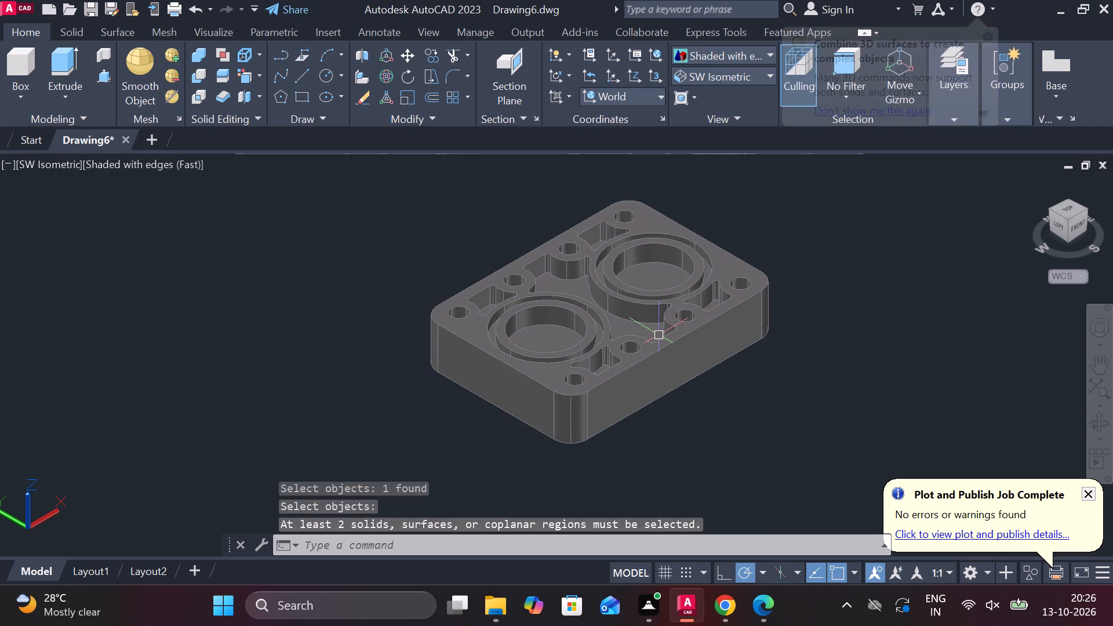
Start Color Faces and select the block's top face, south and west outer sides, and rounded southwest corner.
{"action": "left_click", "coordinate": [246, 70]}
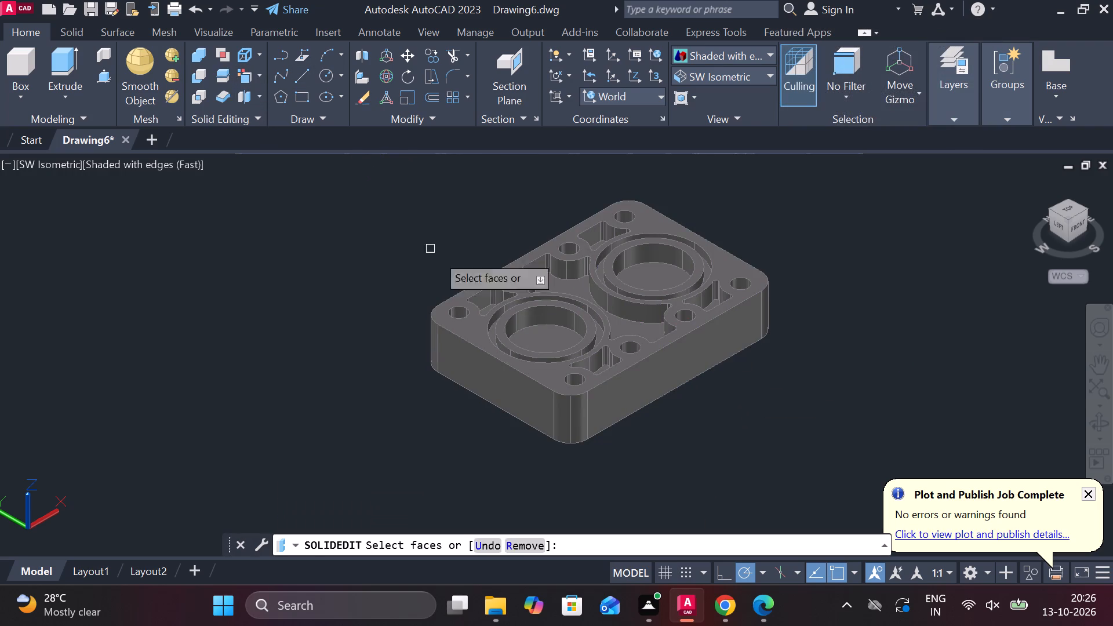
{"action": "left_click", "coordinate": [539, 274]}
{"action": "left_click", "coordinate": [671, 366]}
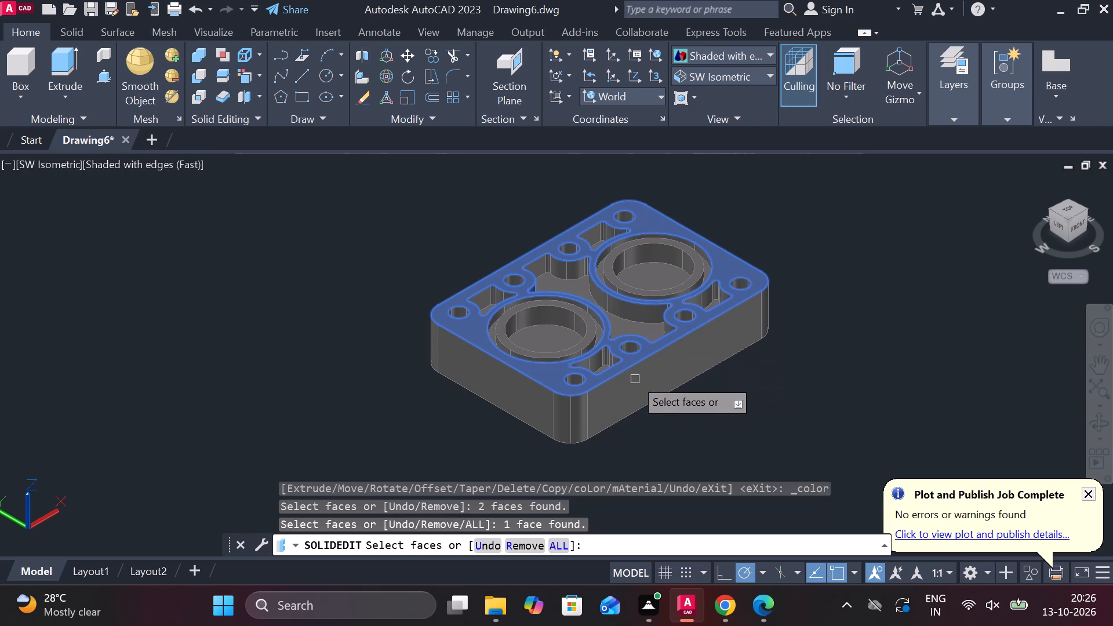
{"action": "left_click", "coordinate": [634, 378]}
{"action": "left_click", "coordinate": [544, 409]}
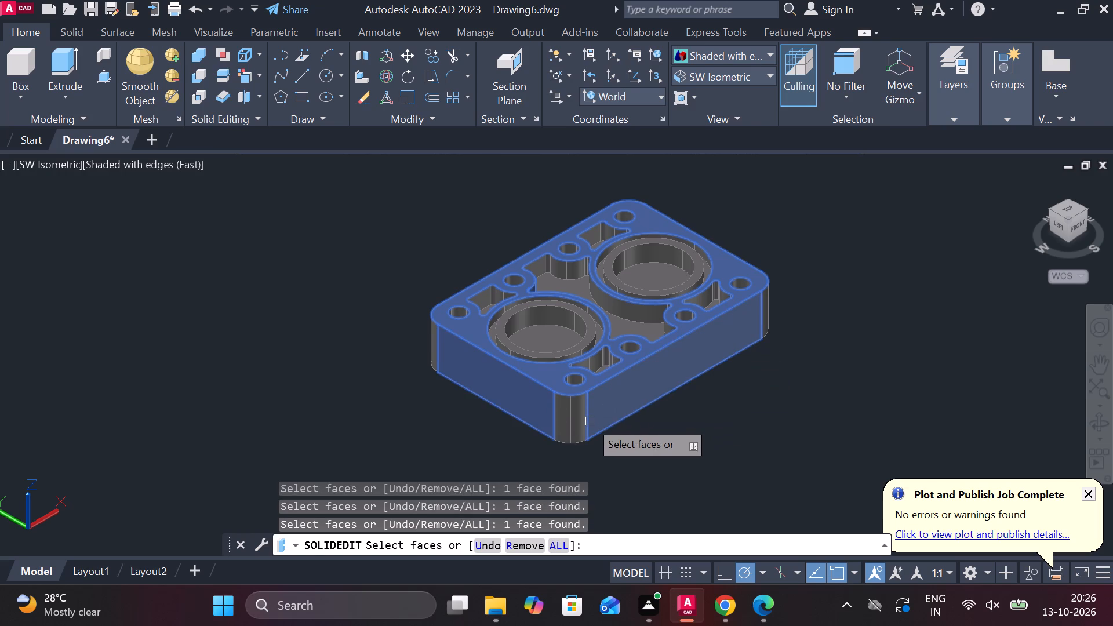
{"action": "left_click", "coordinate": [590, 421]}
Add the central pocket floor and the western round recess's floor and outer groove wall to the face selection.
{"action": "left_click", "coordinate": [642, 334]}
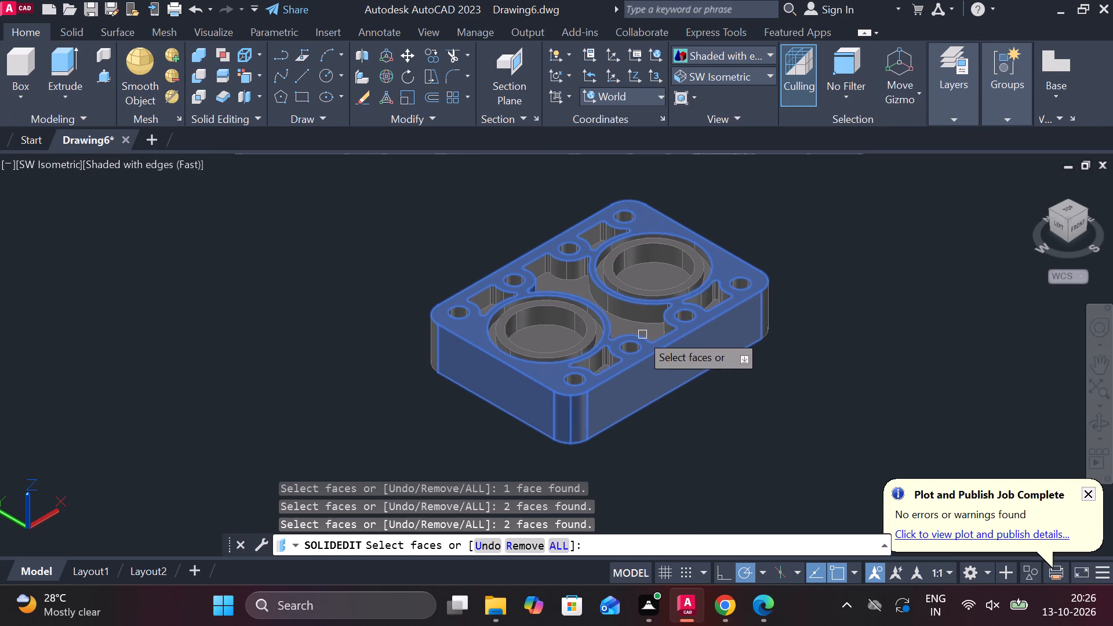
{"action": "left_click", "coordinate": [609, 328]}
{"action": "left_click", "coordinate": [615, 326]}
{"action": "scroll", "coordinate": [537, 348], "scroll_direction": "up", "scroll_amount": 2}
{"action": "left_click", "coordinate": [545, 329]}
{"action": "left_click", "coordinate": [663, 311]}
{"action": "left_click", "coordinate": [664, 328]}
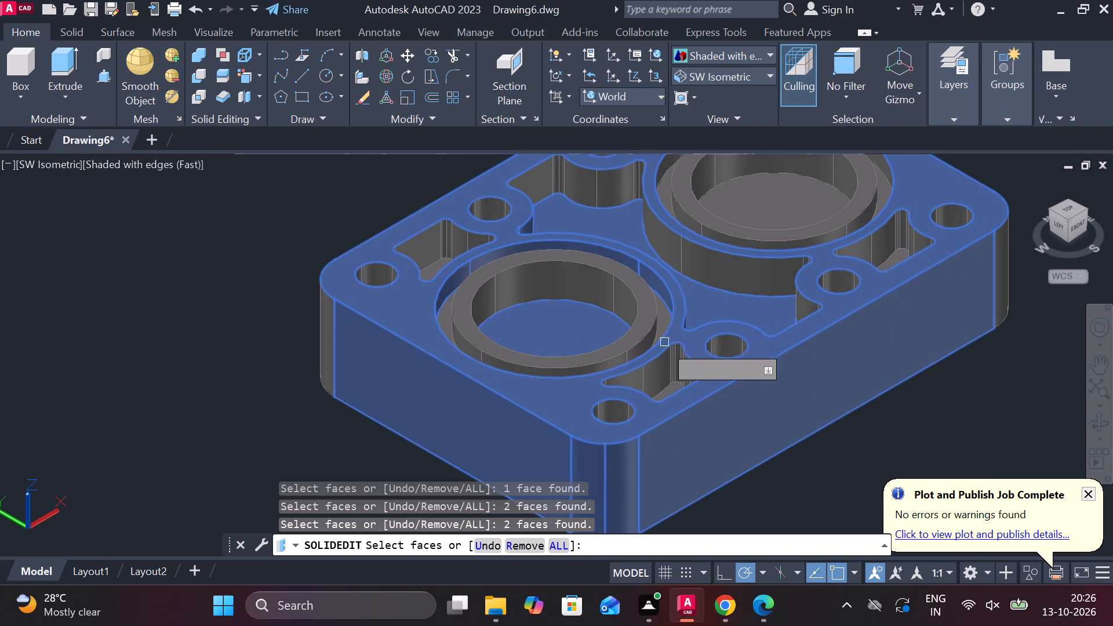
Add walls of the southwest and southeast side pockets and the two middle holes along the south edge to the selection.
{"action": "left_click", "coordinate": [667, 380]}
{"action": "left_click", "coordinate": [690, 377]}
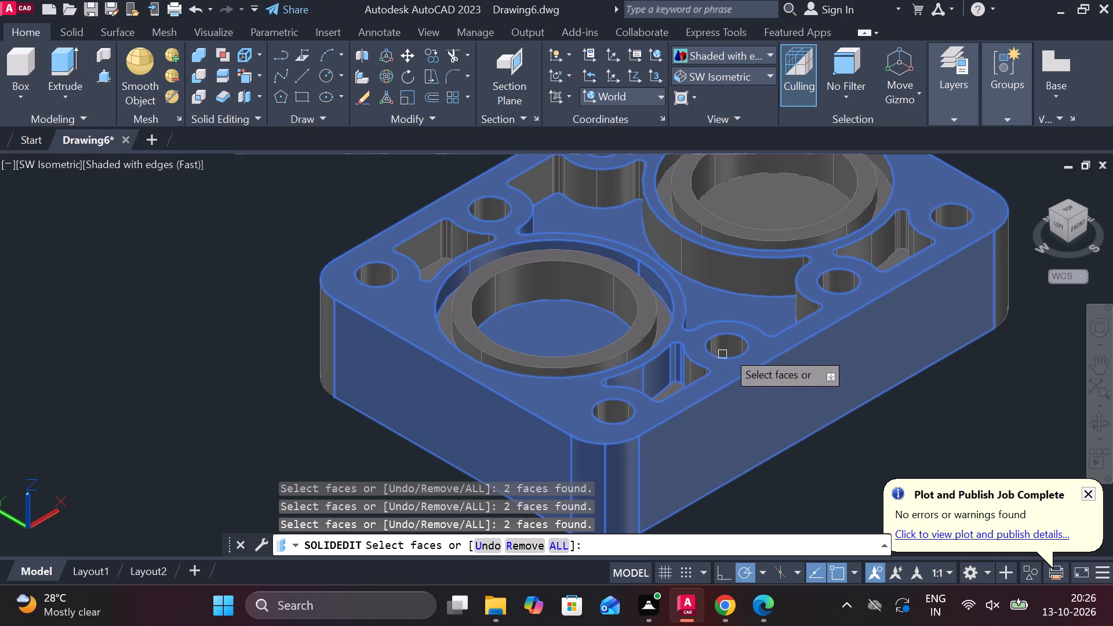
{"action": "left_click", "coordinate": [729, 348]}
{"action": "left_click", "coordinate": [830, 286]}
{"action": "left_click", "coordinate": [876, 255]}
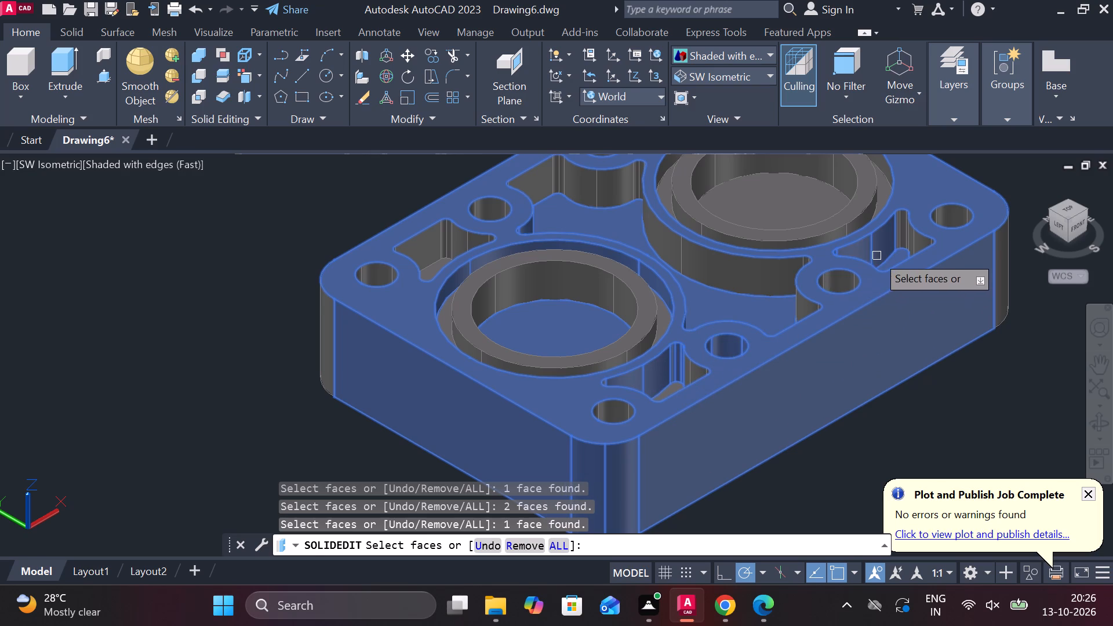
Add the eastern round recess's inner faces, ring top and outer wall facing the central pocket to the selection.
{"action": "left_click", "coordinate": [751, 192]}
{"action": "left_click", "coordinate": [710, 216]}
{"action": "left_click", "coordinate": [671, 231]}
Add the central and northwest pocket walls along the north edge, the two nearby holes, and the rounded northwest corner to the selection.
{"action": "left_click", "coordinate": [591, 188]}
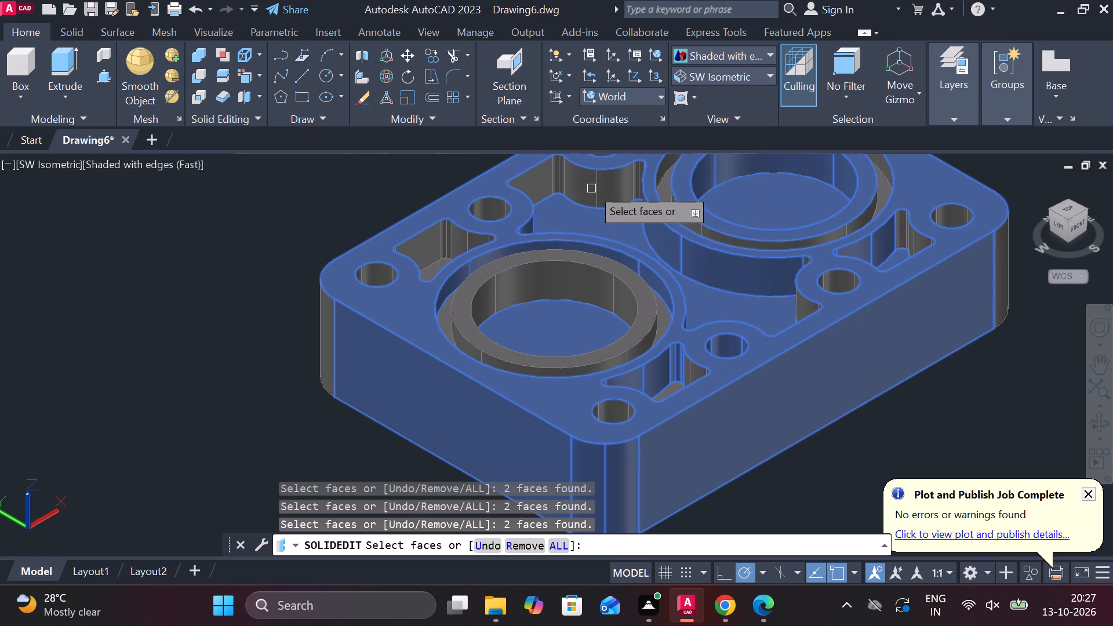
{"action": "left_click", "coordinate": [549, 184]}
{"action": "left_click", "coordinate": [521, 189]}
{"action": "left_click", "coordinate": [483, 205]}
{"action": "left_click", "coordinate": [450, 241]}
{"action": "left_click", "coordinate": [443, 241]}
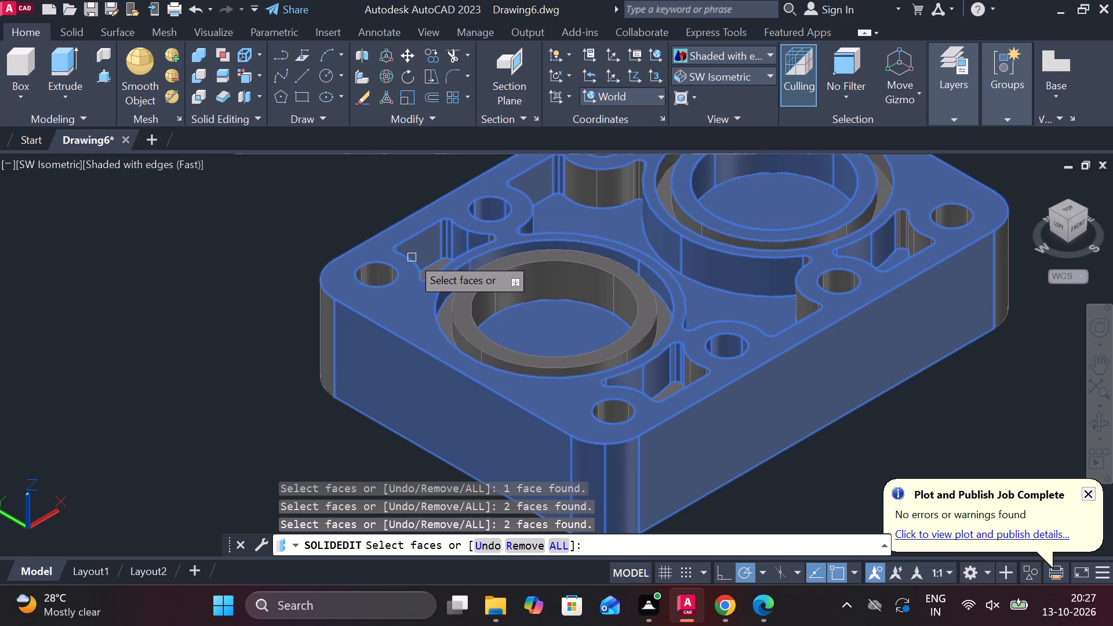
{"action": "left_click", "coordinate": [412, 257]}
{"action": "left_click", "coordinate": [369, 276]}
{"action": "left_click", "coordinate": [323, 349]}
Add the western recess's inner wall, ring top and groove faces, plus the northwest pocket floor, to the selection.
{"action": "left_click", "coordinate": [517, 315]}
{"action": "left_click", "coordinate": [523, 289]}
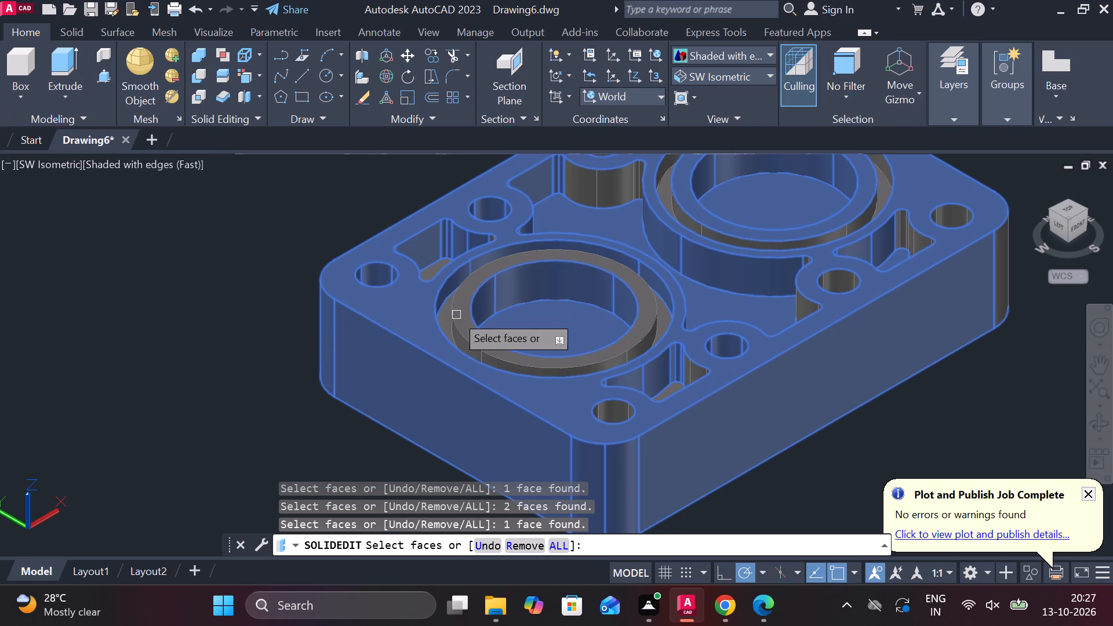
{"action": "left_click", "coordinate": [456, 315]}
{"action": "left_click", "coordinate": [457, 299]}
{"action": "left_click", "coordinate": [443, 322]}
{"action": "left_click", "coordinate": [445, 257]}
{"action": "left_click", "coordinate": [428, 270]}
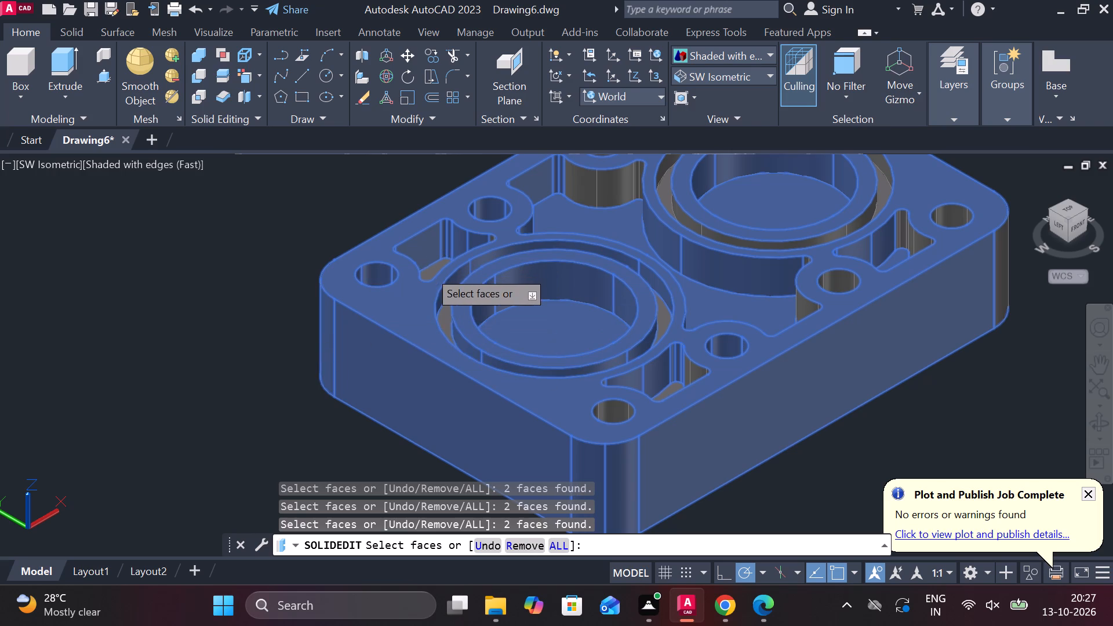
{"action": "left_click", "coordinate": [448, 316]}
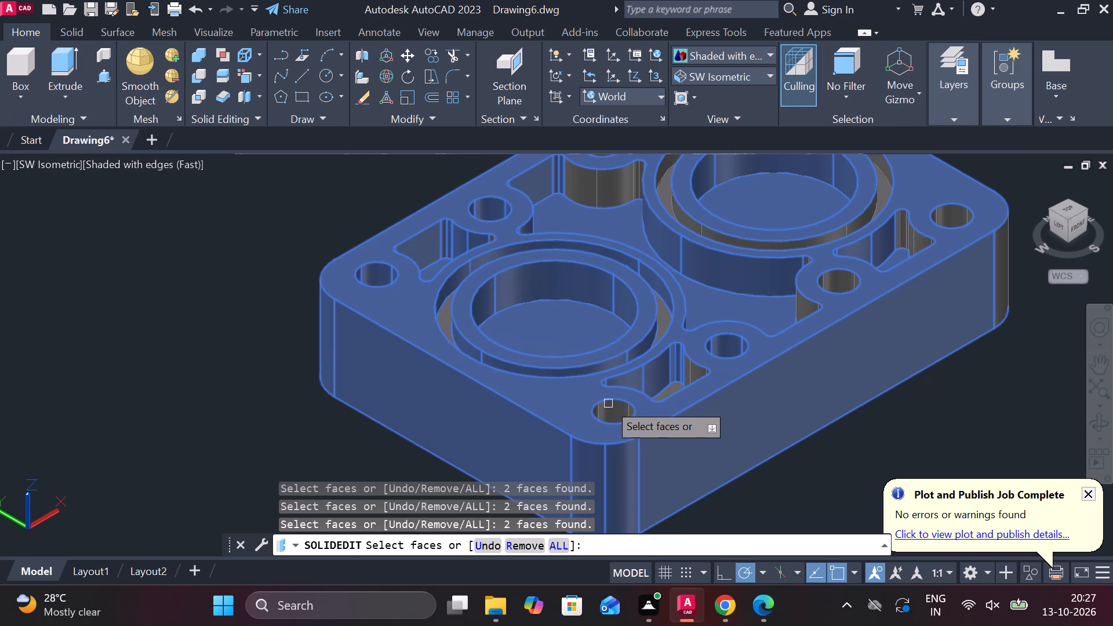
Add the southwest corner hole, the adjacent middle hole, and the southwest pocket's floor and end walls to the selection.
{"action": "left_click", "coordinate": [608, 403]}
{"action": "left_click", "coordinate": [686, 390]}
{"action": "left_click", "coordinate": [671, 387]}
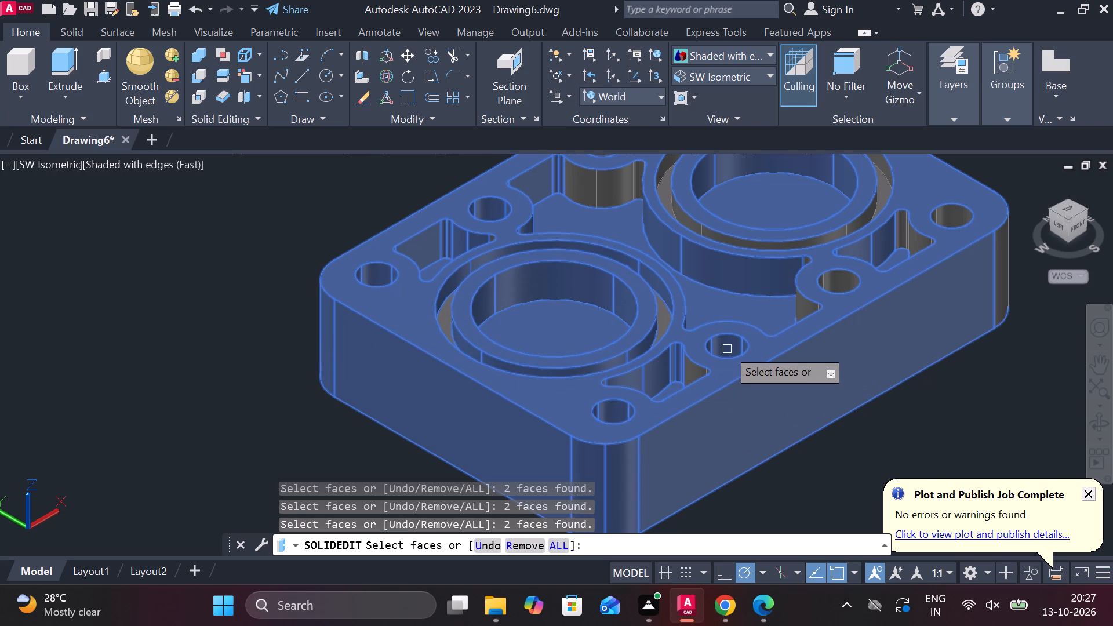
{"action": "left_click", "coordinate": [727, 348]}
{"action": "left_click", "coordinate": [692, 364]}
Add the eastern middle hole on the south side, the southeast pocket's remaining walls, the southeast corner hole and rounded corner to the selection.
{"action": "left_click", "coordinate": [804, 307]}
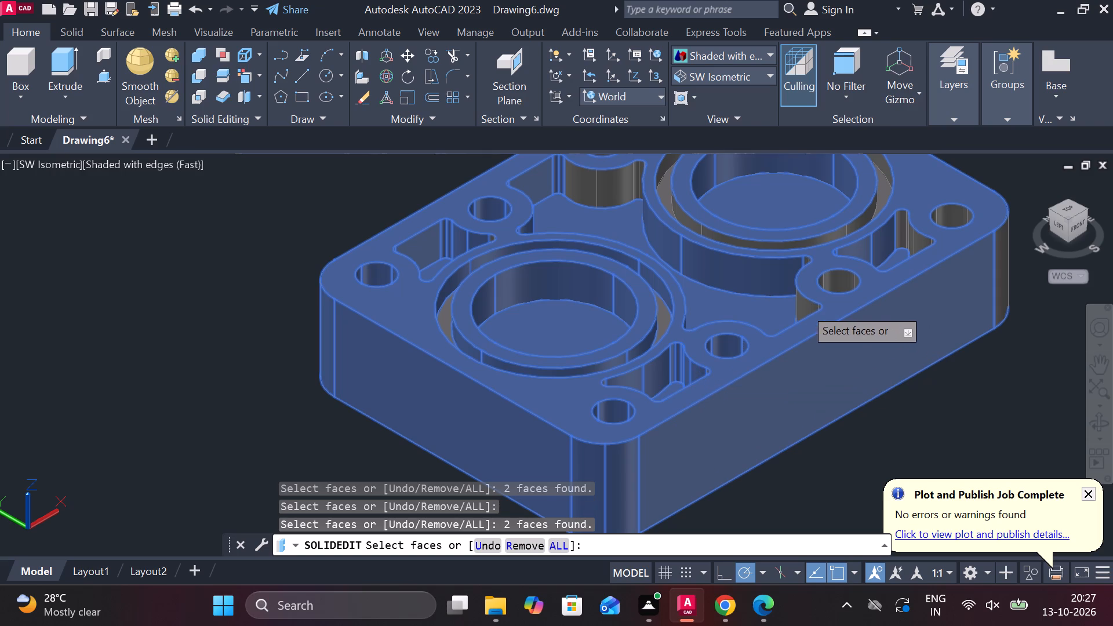
{"action": "left_click", "coordinate": [845, 282]}
{"action": "left_click", "coordinate": [903, 218]}
{"action": "left_click", "coordinate": [915, 236]}
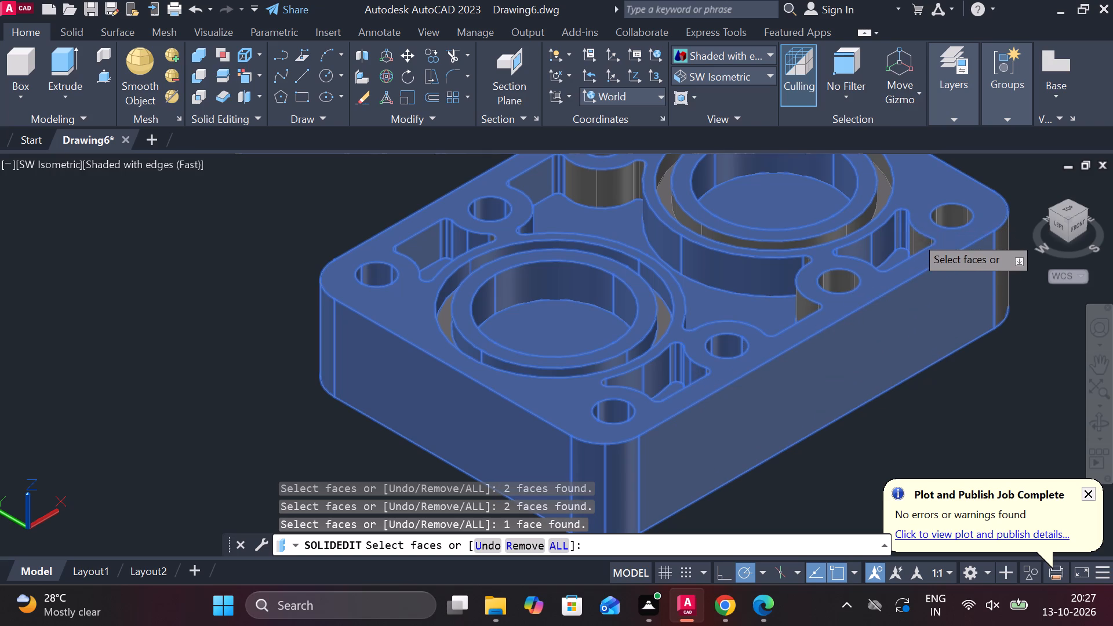
{"action": "left_click", "coordinate": [950, 226]}
{"action": "left_click", "coordinate": [1014, 259]}
{"action": "left_click", "coordinate": [1005, 267]}
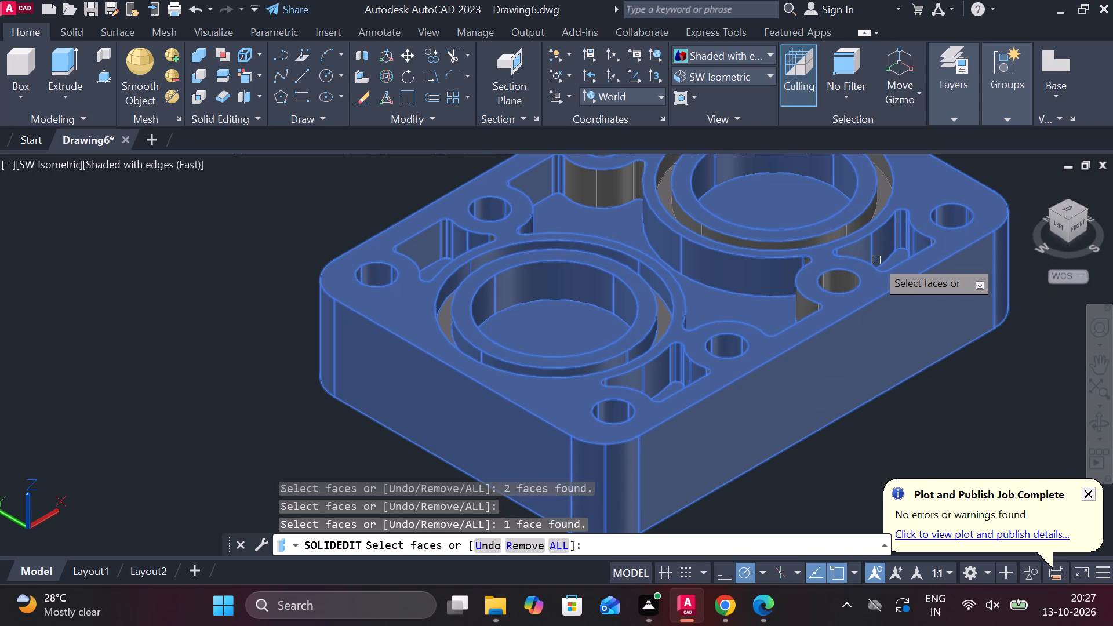
Add the southern boss wall inside the central pocket and the remaining groove face of the western recess to the selection.
{"action": "left_click", "coordinate": [853, 276]}
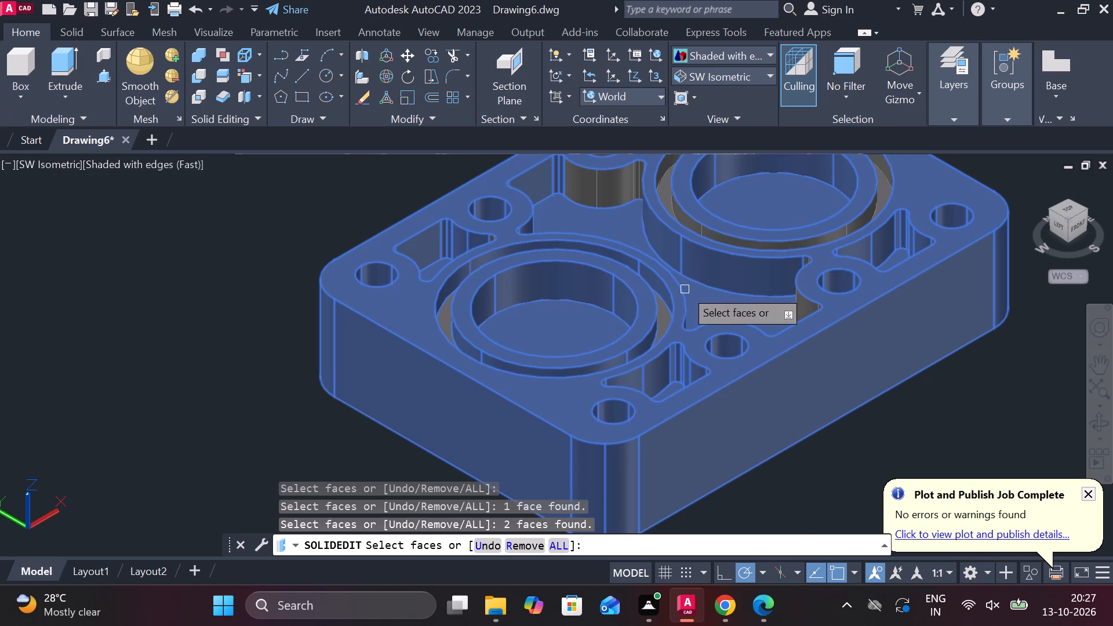
{"action": "scroll", "coordinate": [685, 289], "scroll_direction": "up", "scroll_amount": 2}
{"action": "left_click", "coordinate": [643, 339]}
{"action": "left_click", "coordinate": [948, 329]}
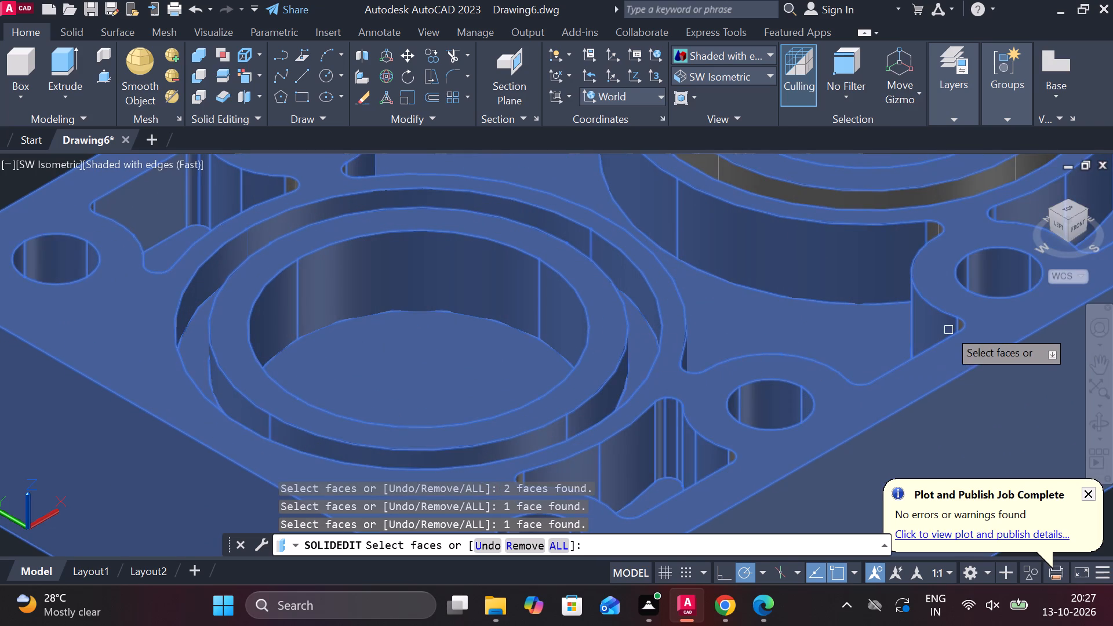
Add the northern boss walls in the central pocket, the eastern recess's groove floor, and the northeast pocket floor to the selection.
{"action": "scroll", "coordinate": [869, 263], "scroll_direction": "down", "scroll_amount": 3}
{"action": "scroll", "coordinate": [546, 308], "scroll_direction": "up", "scroll_amount": 2}
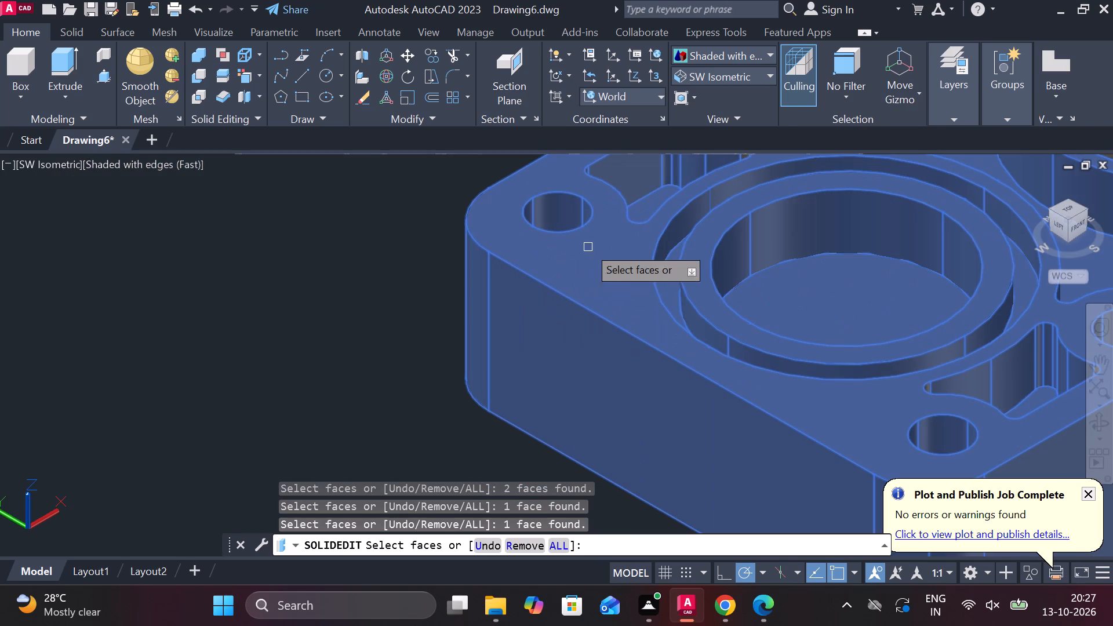
{"action": "scroll", "coordinate": [992, 367], "scroll_direction": "down", "scroll_amount": 2}
{"action": "middle_click_drag", "start_coordinate": [1025, 375], "coordinate": [720, 365]}
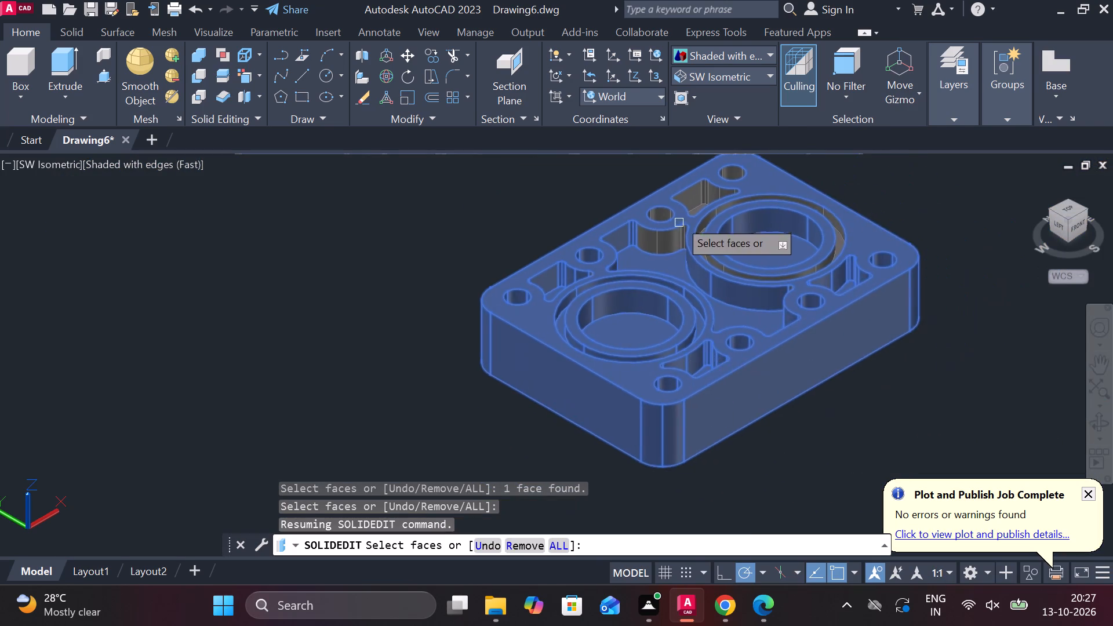
{"action": "scroll", "coordinate": [679, 214], "scroll_direction": "up", "scroll_amount": 3}
{"action": "left_click", "coordinate": [641, 274]}
{"action": "left_click", "coordinate": [622, 228]}
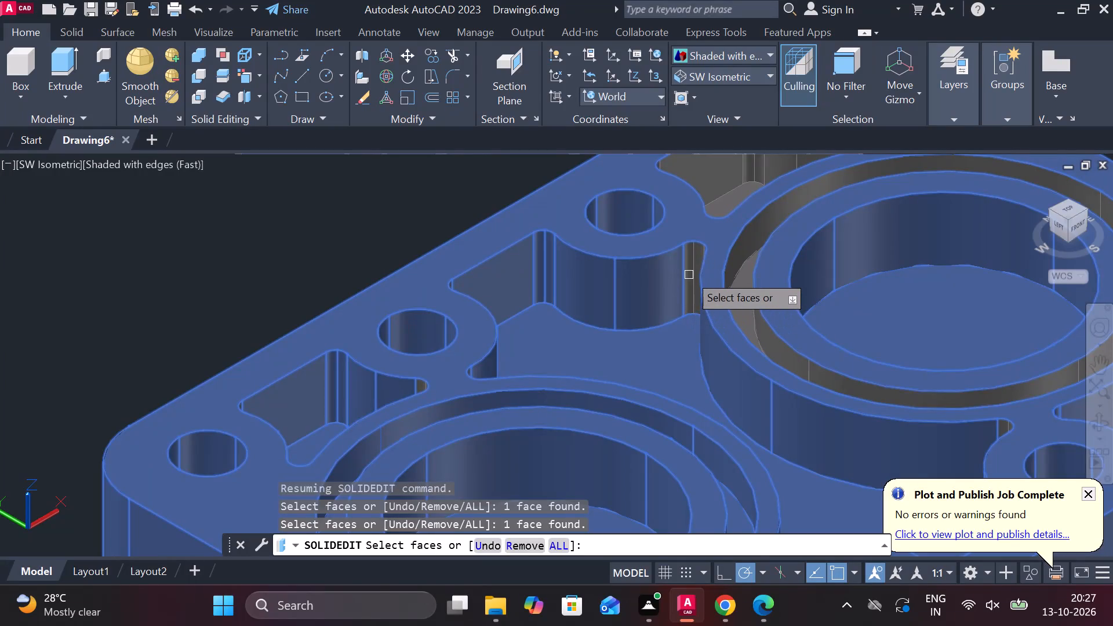
{"action": "left_click", "coordinate": [689, 274]}
{"action": "left_click", "coordinate": [752, 271]}
{"action": "left_click", "coordinate": [747, 286]}
{"action": "left_click", "coordinate": [721, 184]}
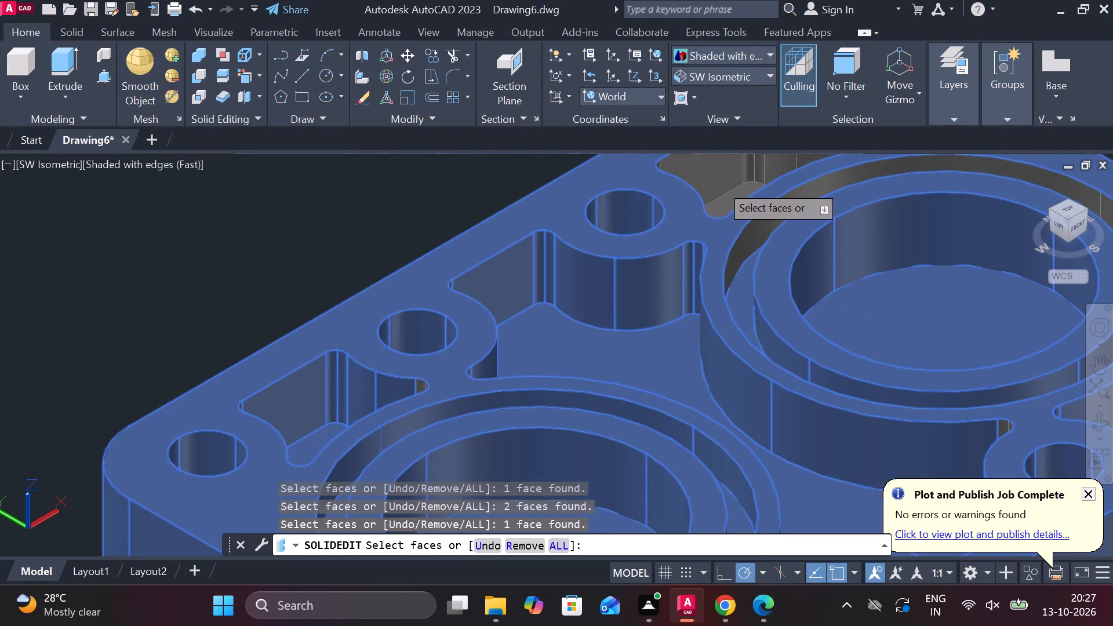
{"action": "left_click", "coordinate": [723, 196]}
Add the eastern recess's outer groove wall and the northeast pocket's curved wall and narrow corner faces to the selection.
{"action": "scroll", "coordinate": [738, 254], "scroll_direction": "down", "scroll_amount": 1}
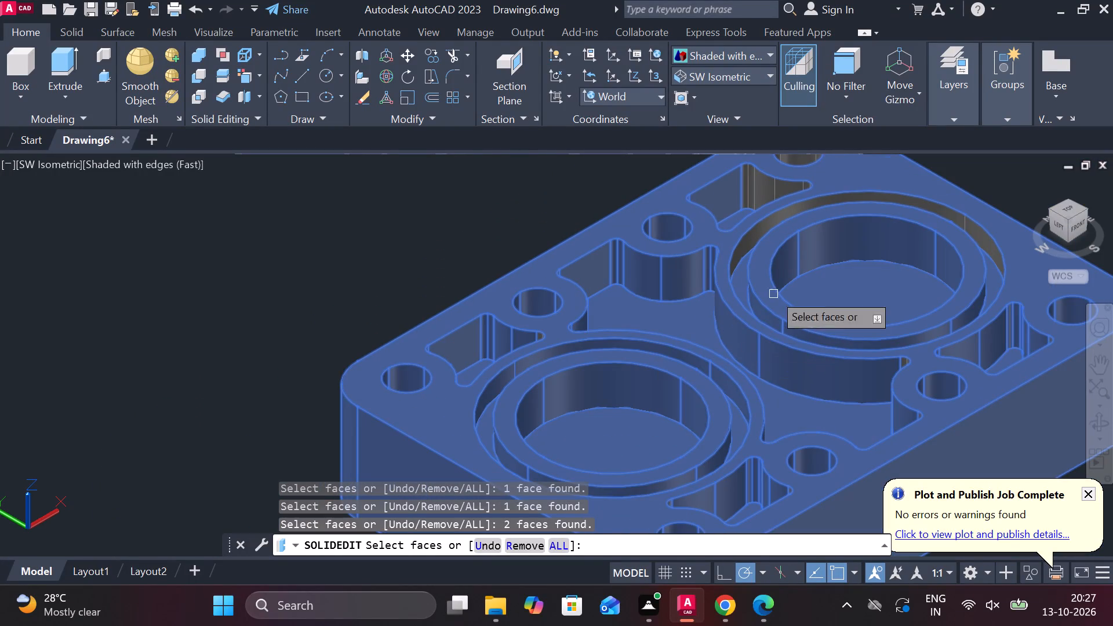
{"action": "left_click", "coordinate": [779, 215]}
{"action": "left_click", "coordinate": [769, 184]}
{"action": "left_click", "coordinate": [761, 191]}
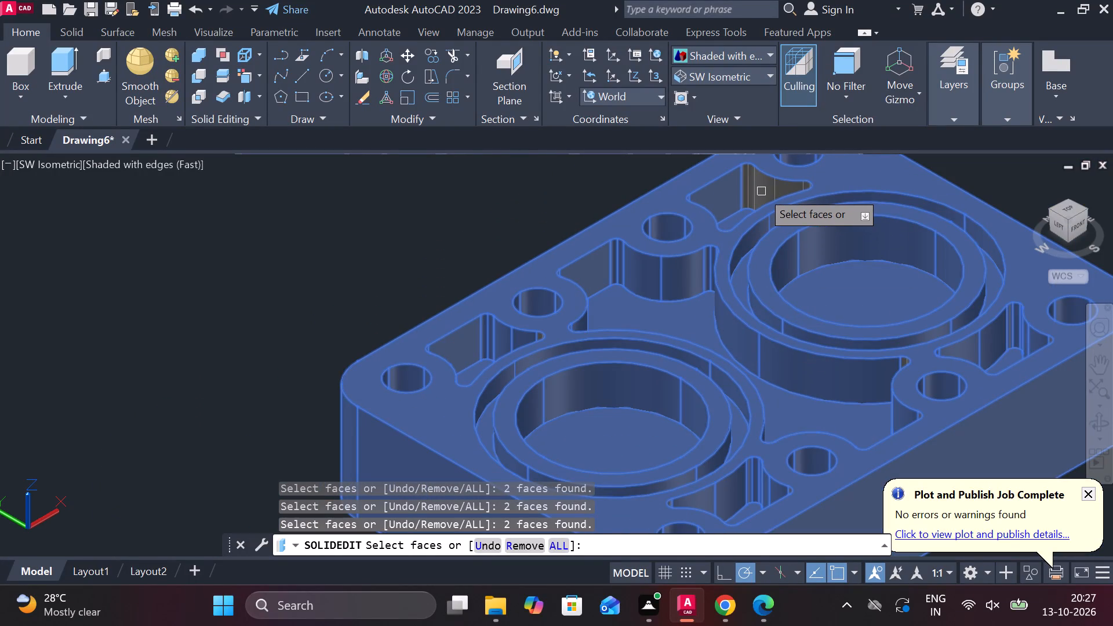
{"action": "left_click", "coordinate": [761, 191]}
{"action": "scroll", "coordinate": [761, 191], "scroll_direction": "up", "scroll_amount": 3}
{"action": "left_click", "coordinate": [761, 183]}
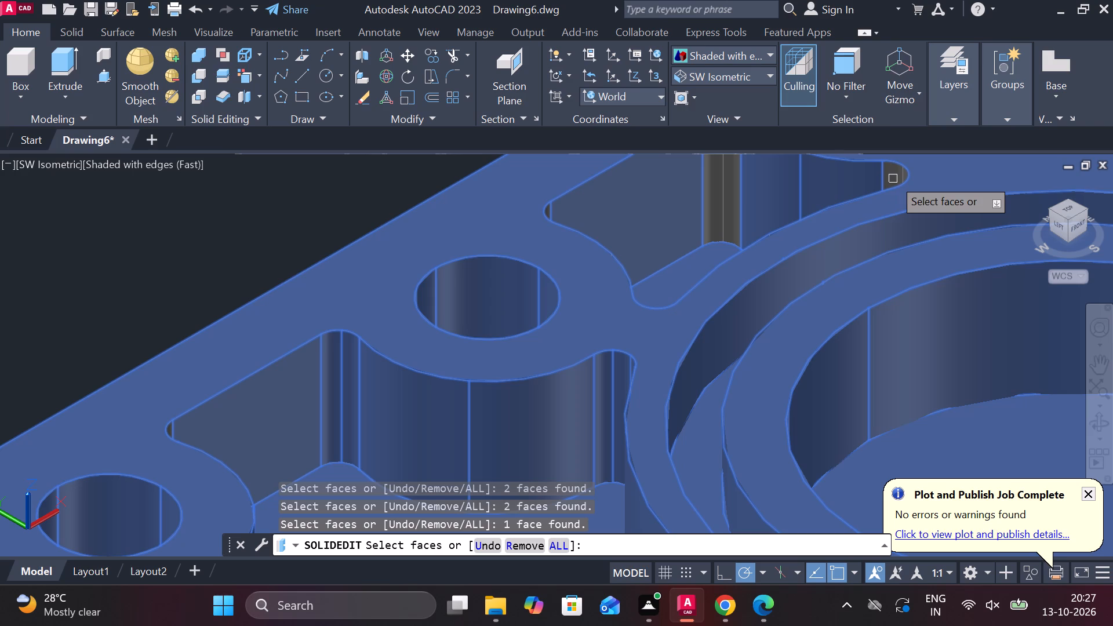
{"action": "left_click", "coordinate": [893, 178]}
{"action": "left_click", "coordinate": [718, 185]}
{"action": "left_click", "coordinate": [901, 174]}
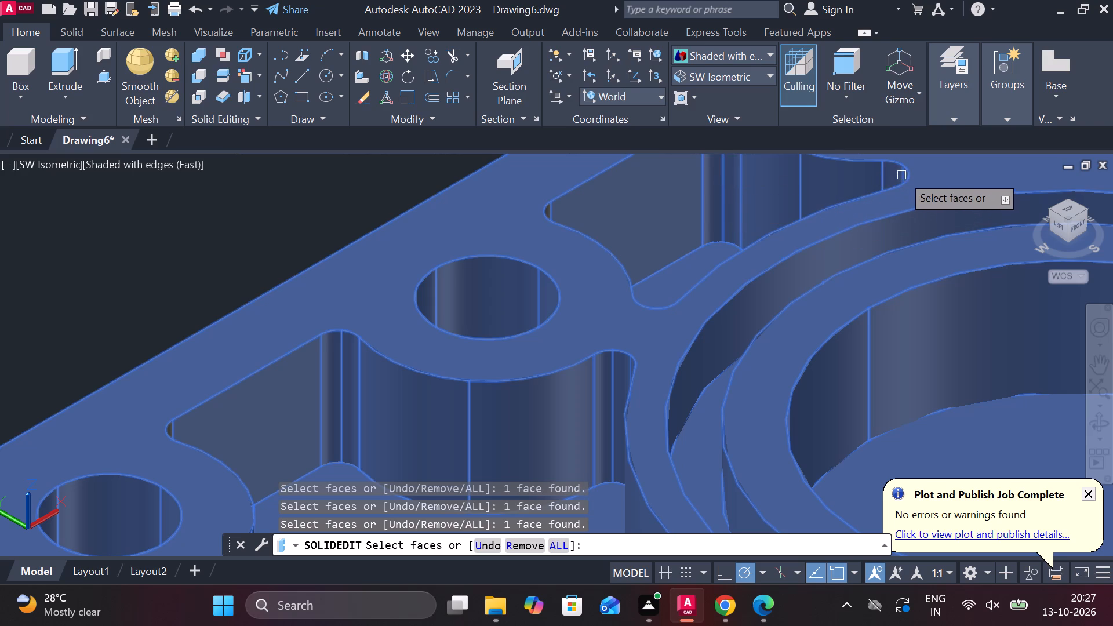
Add the small rounded wall face at the central pocket's southeast end to the selection.
{"action": "scroll", "coordinate": [905, 196], "scroll_direction": "down", "scroll_amount": 2}
{"action": "middle_click_drag", "start_coordinate": [868, 330], "coordinate": [825, 327]}
{"action": "scroll", "coordinate": [722, 373], "scroll_direction": "down", "scroll_amount": 1}
{"action": "scroll", "coordinate": [850, 390], "scroll_direction": "up", "scroll_amount": 4}
{"action": "left_click", "coordinate": [960, 349]}
{"action": "scroll", "coordinate": [941, 376], "scroll_direction": "down", "scroll_amount": 2}
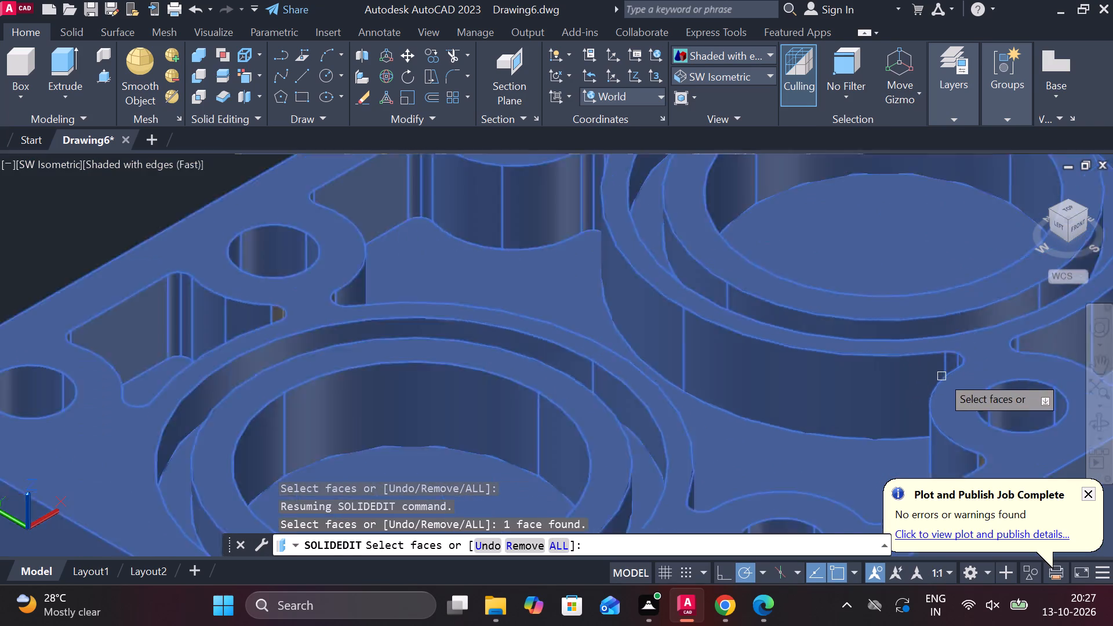
Pick the block's east and north outer sides for the face selection from the opposite viewing direction.
{"action": "middle_click_drag", "start_coordinate": [844, 397], "coordinate": [796, 356]}
{"action": "scroll", "coordinate": [871, 369], "scroll_direction": "down", "scroll_amount": 1}
{"action": "middle_click_drag", "start_coordinate": [744, 369], "coordinate": [670, 367]}
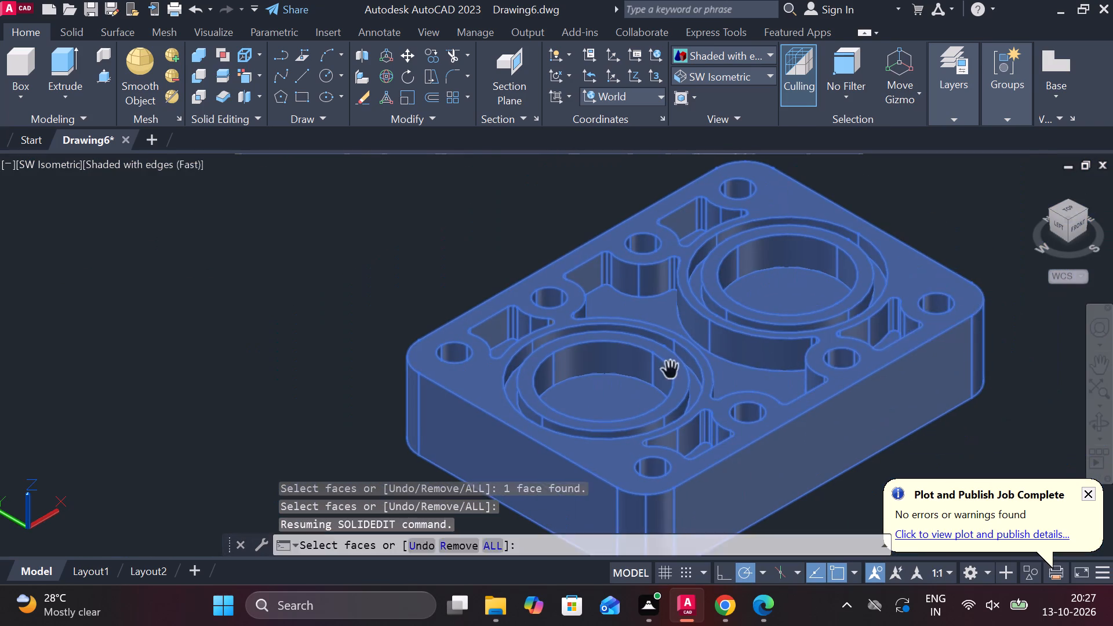
{"action": "middle_click_drag", "start_coordinate": [886, 347], "coordinate": [776, 381], "text": "shift"}
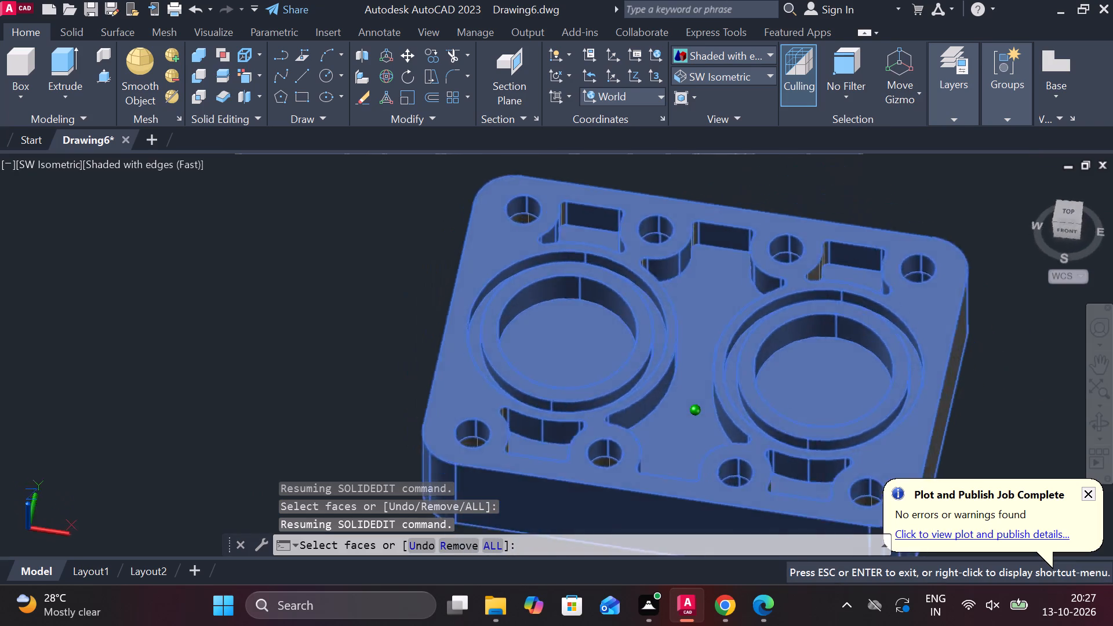
{"action": "middle_click_drag", "start_coordinate": [776, 381], "coordinate": [550, 339], "text": "shift"}
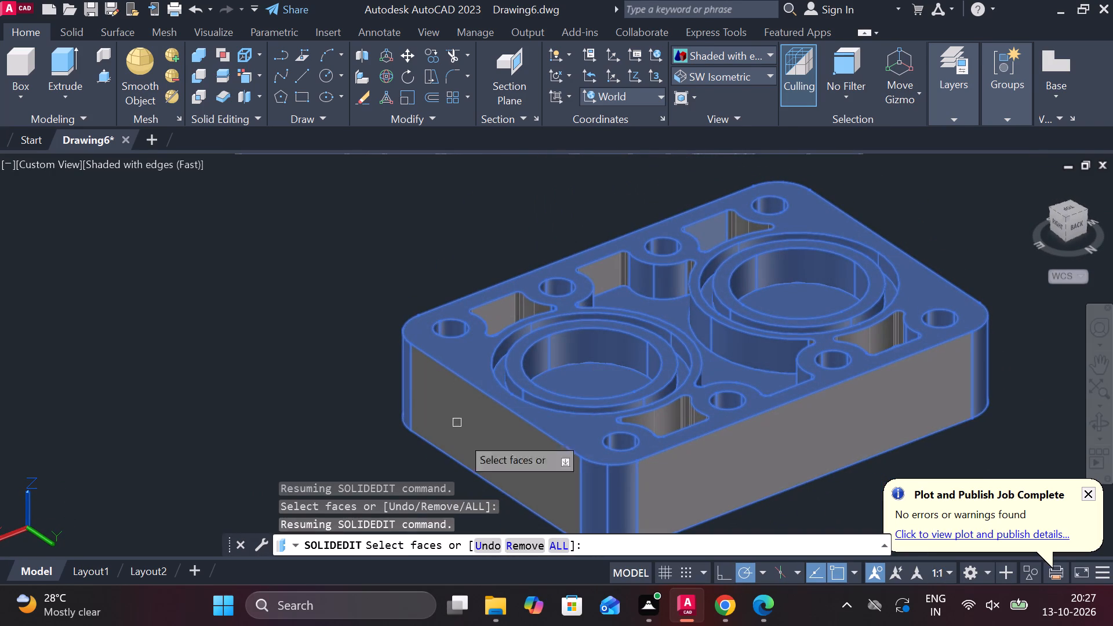
{"action": "left_click", "coordinate": [482, 445]}
{"action": "left_click", "coordinate": [708, 475]}
Add the northeast pocket's remaining curved wall, narrow corner faces and end wall to the selection.
{"action": "left_click", "coordinate": [667, 413]}
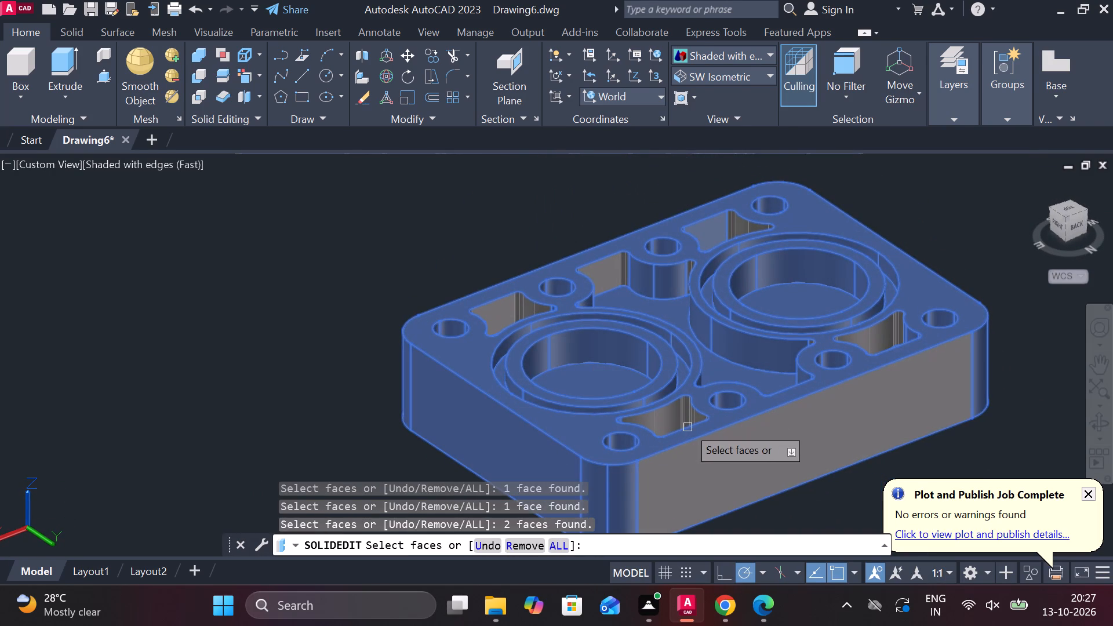
{"action": "left_click", "coordinate": [688, 427]}
{"action": "left_click", "coordinate": [674, 425]}
{"action": "scroll", "coordinate": [677, 419], "scroll_direction": "up", "scroll_amount": 2}
{"action": "left_click", "coordinate": [684, 410]}
{"action": "left_click", "coordinate": [699, 409]}
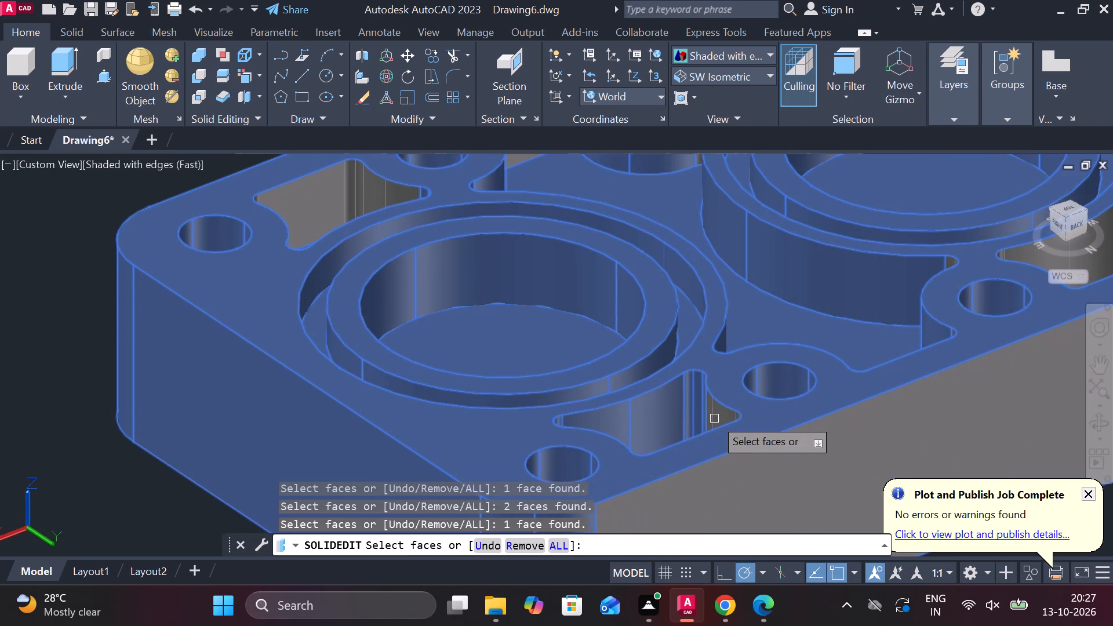
{"action": "left_click", "coordinate": [714, 418]}
{"action": "left_click", "coordinate": [736, 418]}
{"action": "left_click", "coordinate": [718, 413]}
{"action": "left_click_drag", "start_coordinate": [718, 413], "coordinate": [716, 419]}
{"action": "left_click", "coordinate": [712, 421]}
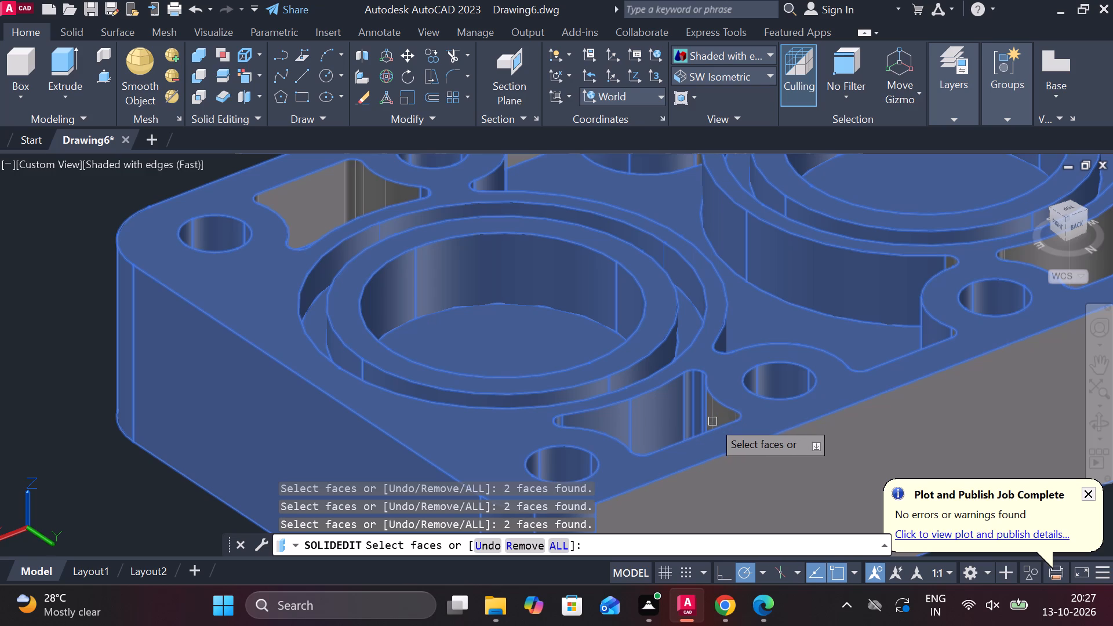
Add the southeast and central pockets' south end walls and the southwest pocket's end wall, curved wall and corner faces to the selection.
{"action": "scroll", "coordinate": [712, 421], "scroll_direction": "down", "scroll_amount": 1}
{"action": "left_click", "coordinate": [472, 283]}
{"action": "left_click", "coordinate": [610, 240]}
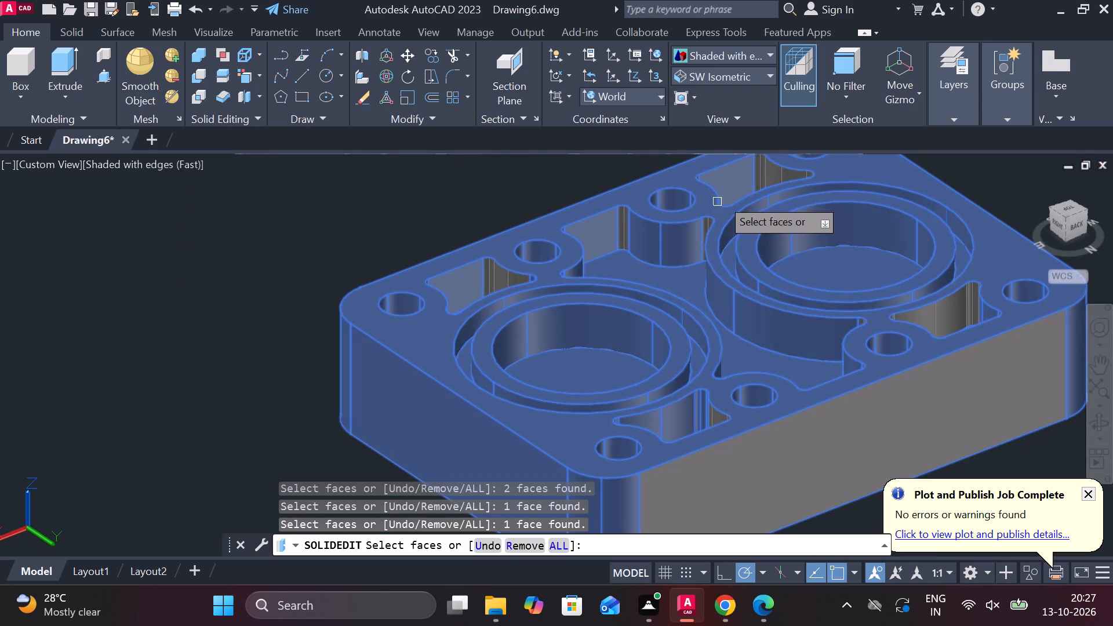
{"action": "left_click", "coordinate": [725, 192]}
{"action": "left_click", "coordinate": [776, 187]}
{"action": "left_click", "coordinate": [781, 180]}
{"action": "left_click", "coordinate": [790, 172]}
{"action": "left_click", "coordinate": [761, 172]}
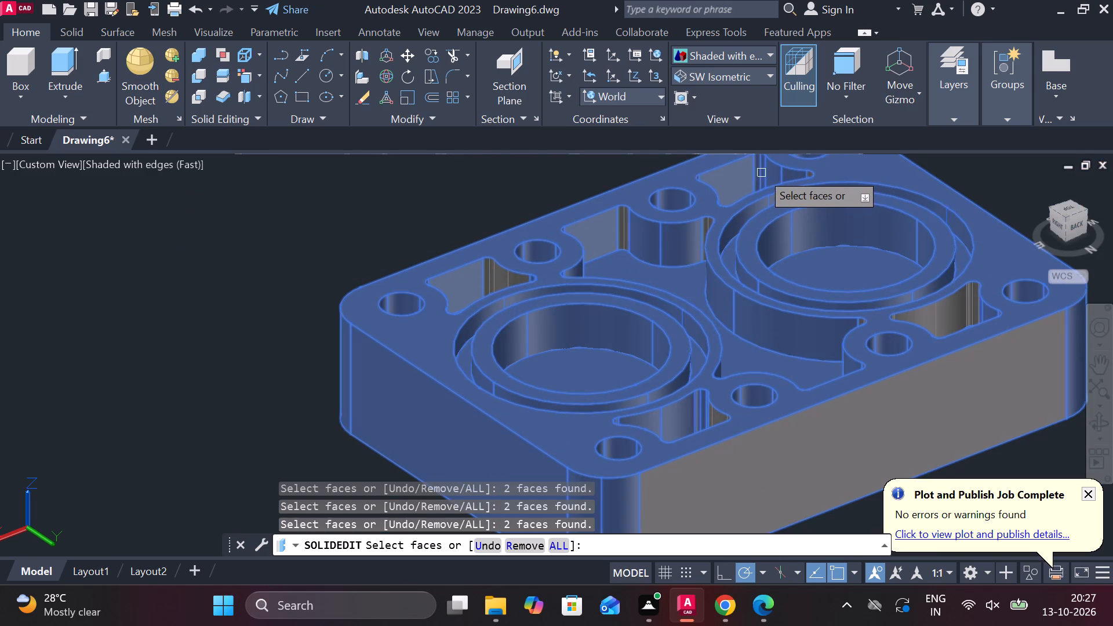
{"action": "left_click", "coordinate": [768, 177]}
Add the northwest pocket's narrow corner faces and the central pocket's small rounded wall faces near the northern holes to the selection.
{"action": "left_click", "coordinate": [964, 300]}
{"action": "left_click", "coordinate": [969, 300]}
{"action": "left_click", "coordinate": [974, 312]}
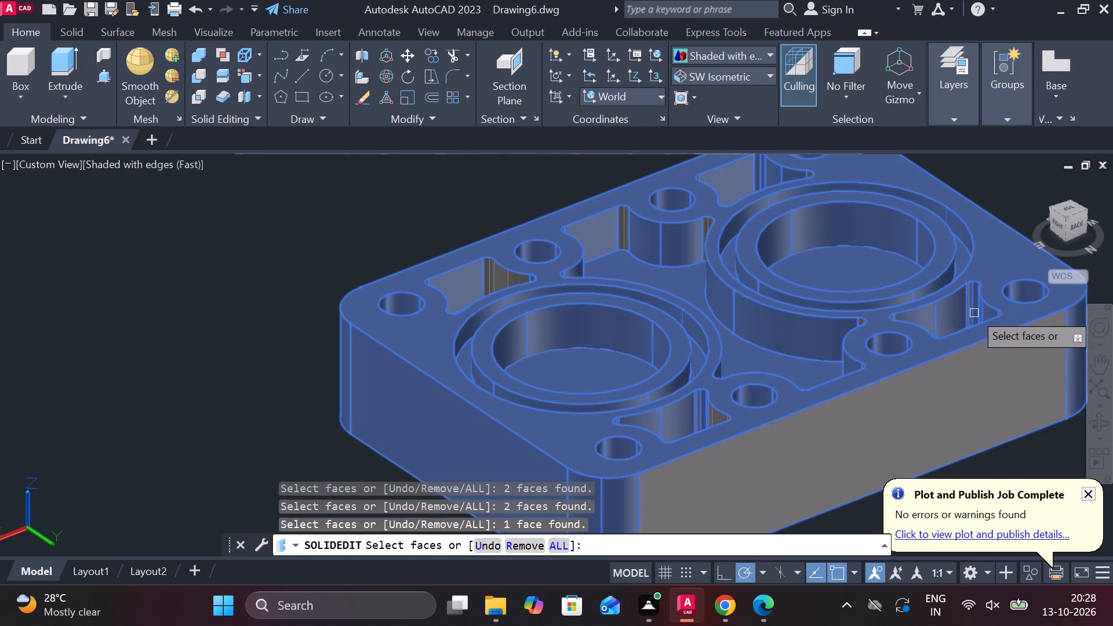
{"action": "scroll", "coordinate": [863, 322], "scroll_direction": "up", "scroll_amount": 4}
{"action": "left_click", "coordinate": [868, 322]}
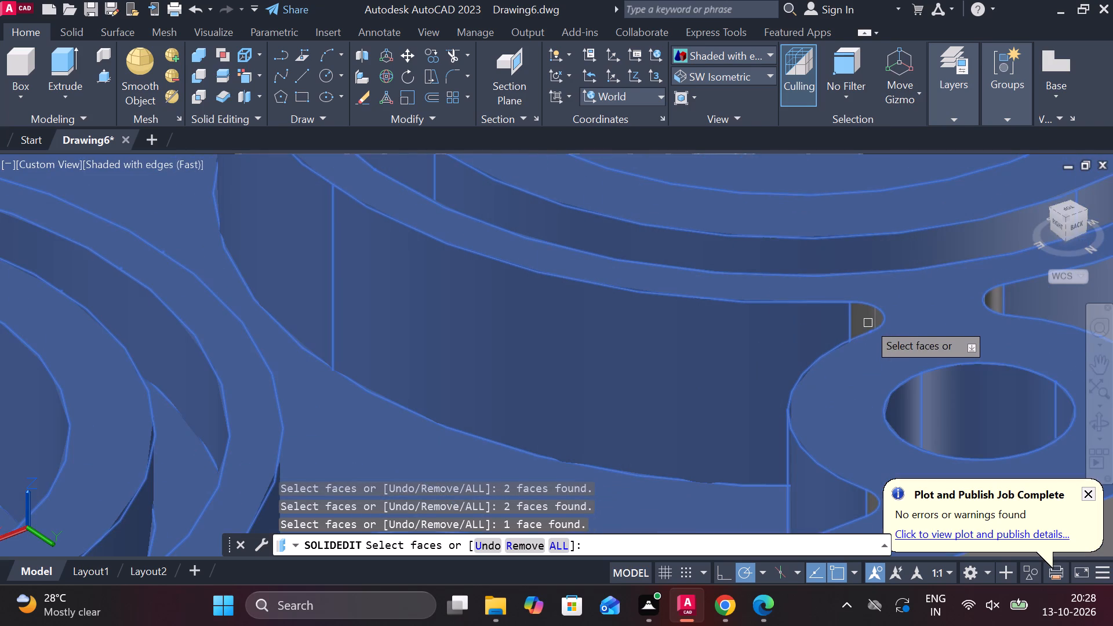
{"action": "left_click", "coordinate": [874, 314]}
{"action": "left_click", "coordinate": [872, 503]}
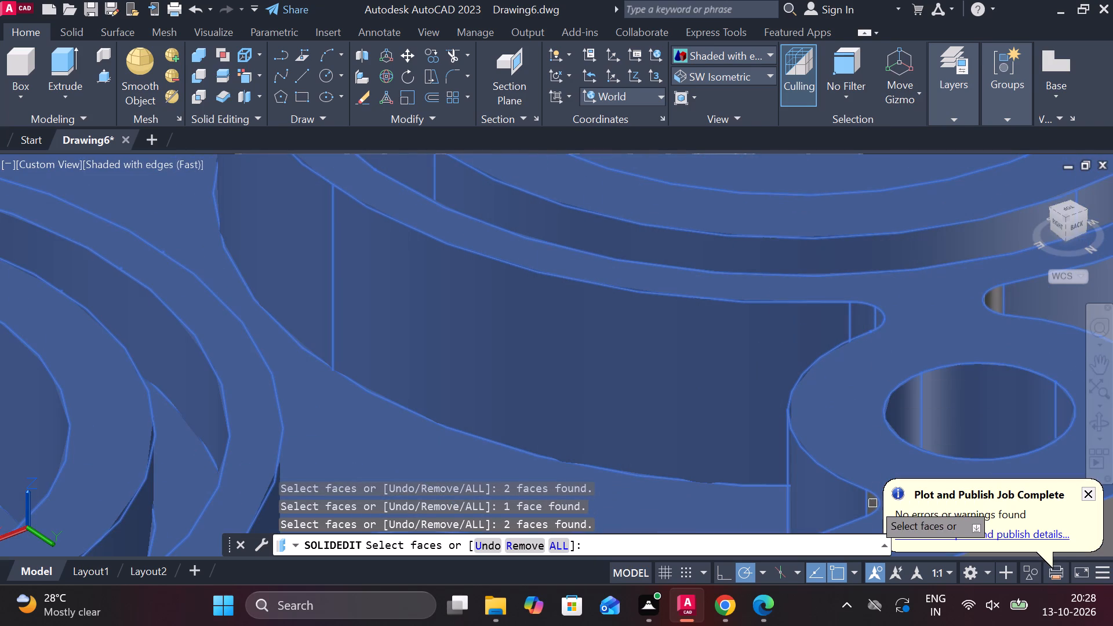
{"action": "left_click", "coordinate": [863, 506]}
{"action": "left_click", "coordinate": [990, 299]}
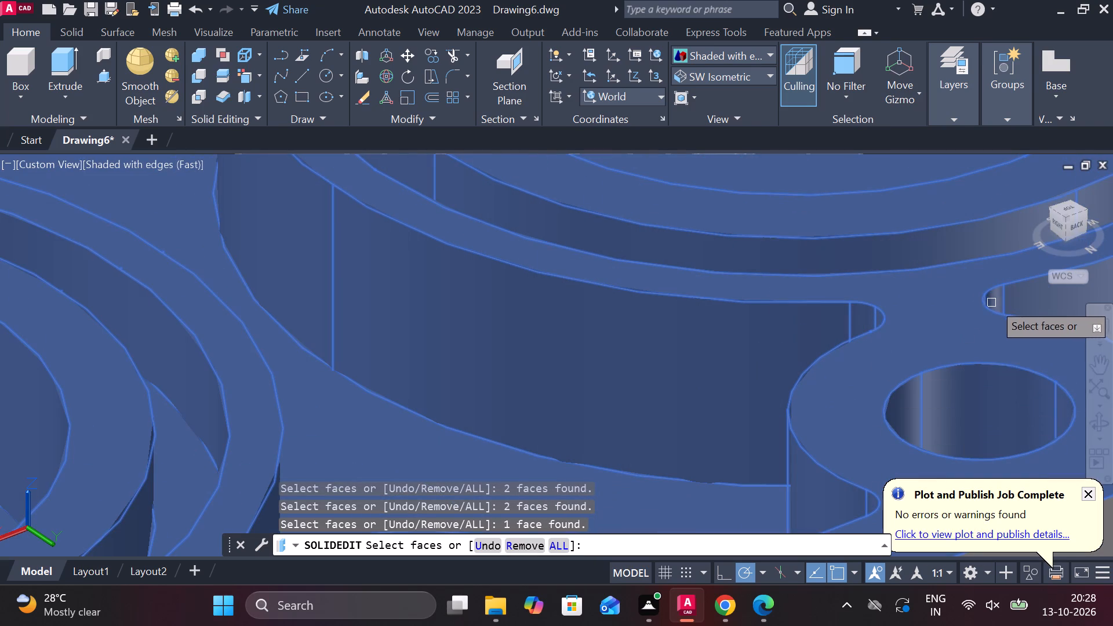
Add the northeast pocket's remaining corner faces and the block's north outer side to the selection.
{"action": "scroll", "coordinate": [975, 316], "scroll_direction": "down", "scroll_amount": 3}
{"action": "left_click", "coordinate": [811, 414]}
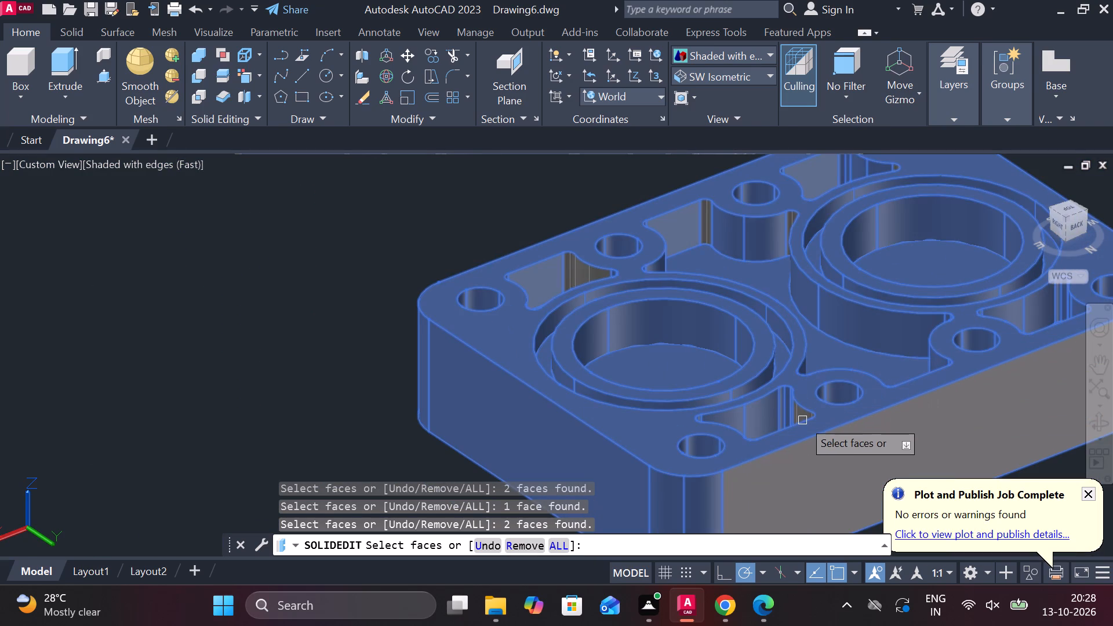
{"action": "double_click", "coordinate": [802, 420]}
{"action": "left_click", "coordinate": [833, 442]}
{"action": "left_click", "coordinate": [795, 456]}
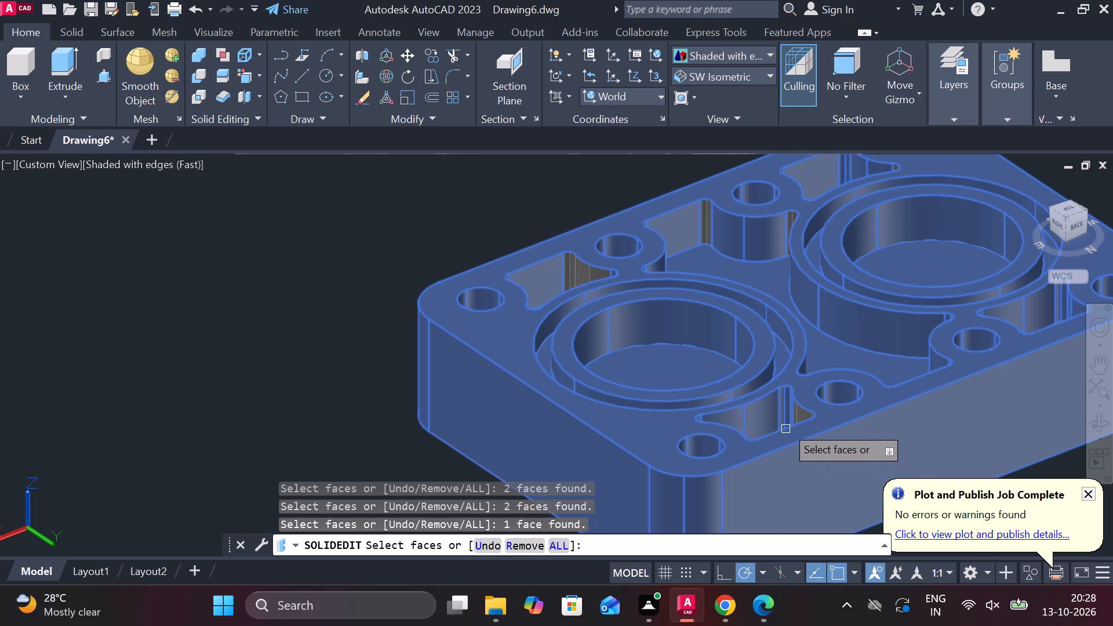
{"action": "left_click", "coordinate": [796, 412]}
Add the central pocket's narrow corner faces and small rounded wall face at its southwest end to the selection.
{"action": "left_click", "coordinate": [705, 208]}
{"action": "left_click", "coordinate": [720, 238]}
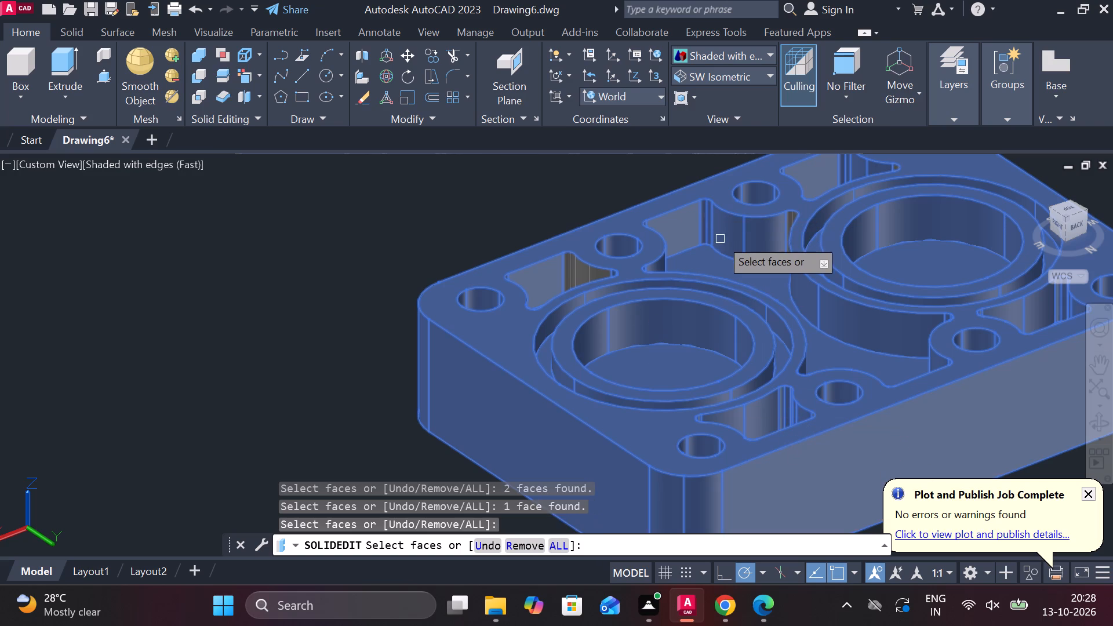
{"action": "scroll", "coordinate": [786, 220], "scroll_direction": "up", "scroll_amount": 4}
{"action": "left_click", "coordinate": [802, 217]}
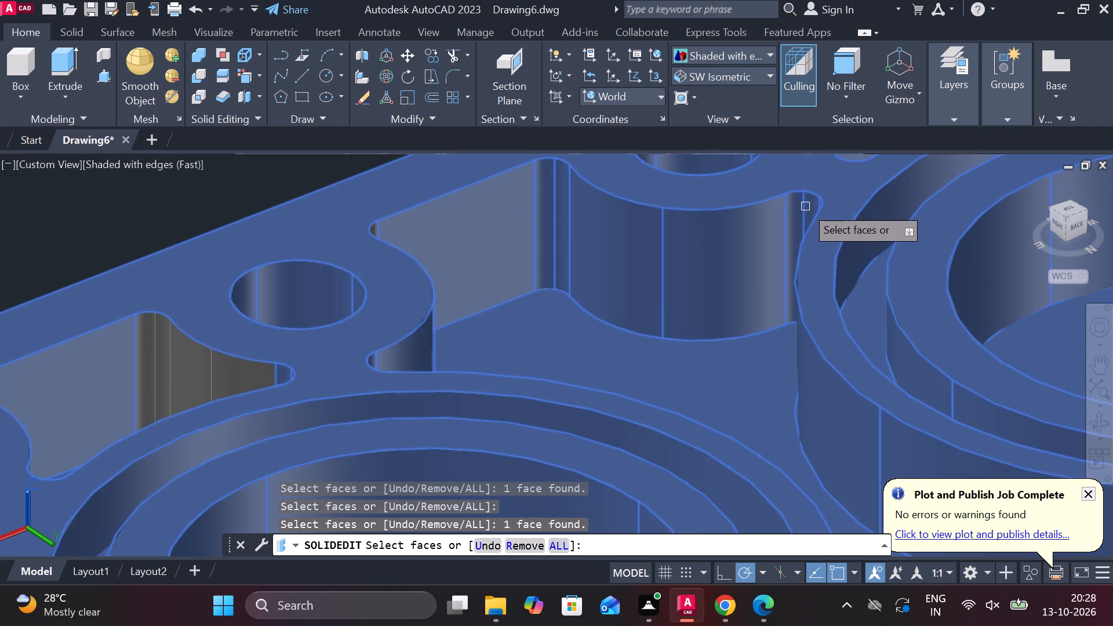
Add the southeast pocket's narrow corner faces and curved wall faces to the selection.
{"action": "scroll", "coordinate": [745, 255], "scroll_direction": "down", "scroll_amount": 3}
{"action": "scroll", "coordinate": [540, 287], "scroll_direction": "up", "scroll_amount": 3}
{"action": "left_click", "coordinate": [701, 264]}
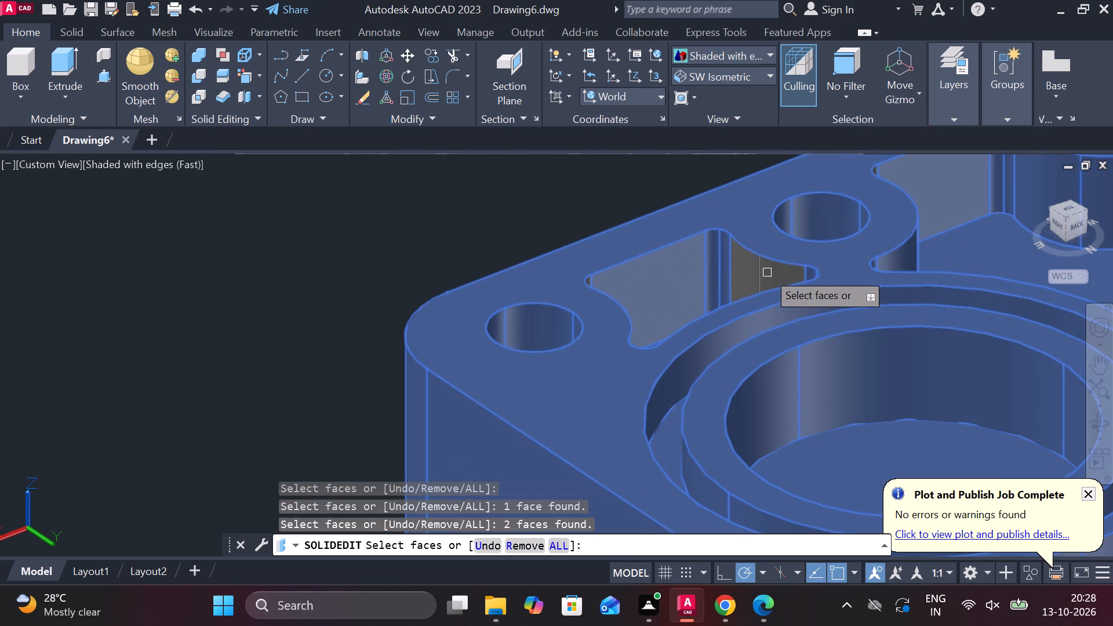
{"action": "left_click", "coordinate": [767, 272]}
{"action": "left_click", "coordinate": [785, 272]}
{"action": "left_click", "coordinate": [743, 275]}
From another viewing direction, add the remaining narrow corner faces of the southwest, northeast and northwest pockets to the selection.
{"action": "scroll", "coordinate": [696, 282], "scroll_direction": "down", "scroll_amount": 2}
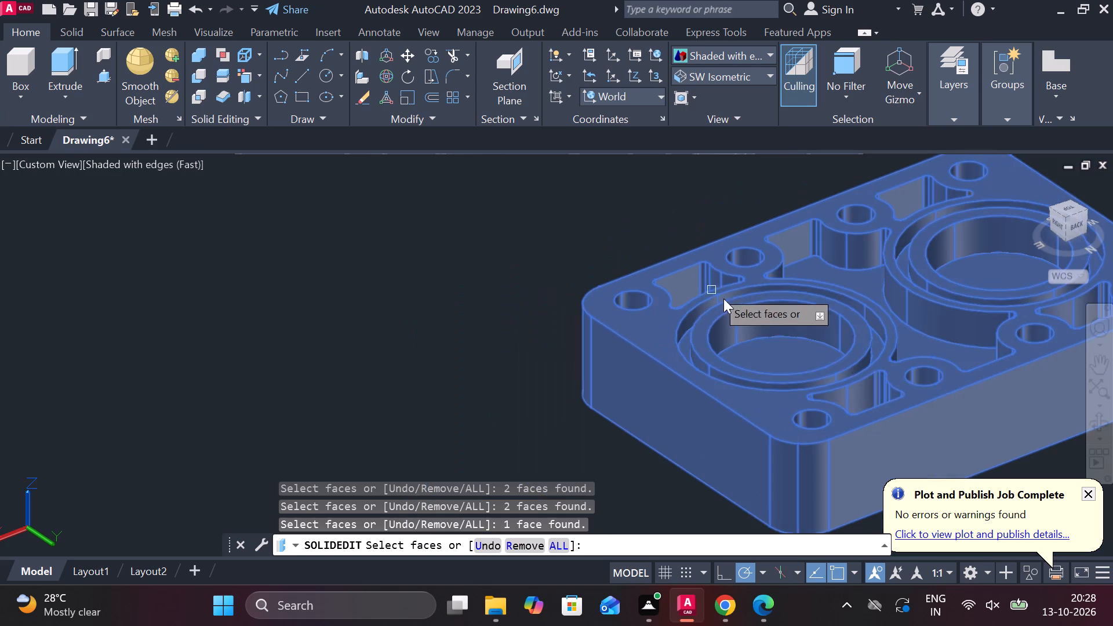
{"action": "scroll", "coordinate": [869, 367], "scroll_direction": "down", "scroll_amount": 2}
{"action": "middle_click_drag", "start_coordinate": [916, 374], "coordinate": [705, 386]}
{"action": "scroll", "coordinate": [817, 366], "scroll_direction": "up", "scroll_amount": 4}
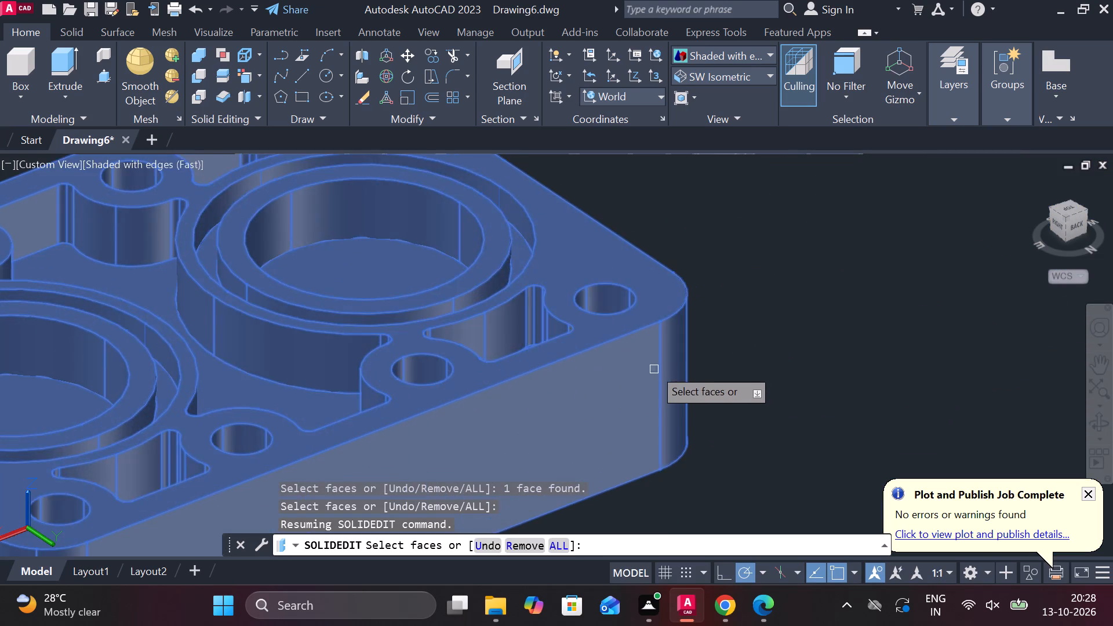
{"action": "scroll", "coordinate": [642, 367], "scroll_direction": "down", "scroll_amount": 2}
{"action": "middle_click_drag", "start_coordinate": [734, 315], "coordinate": [497, 391], "text": "shift"}
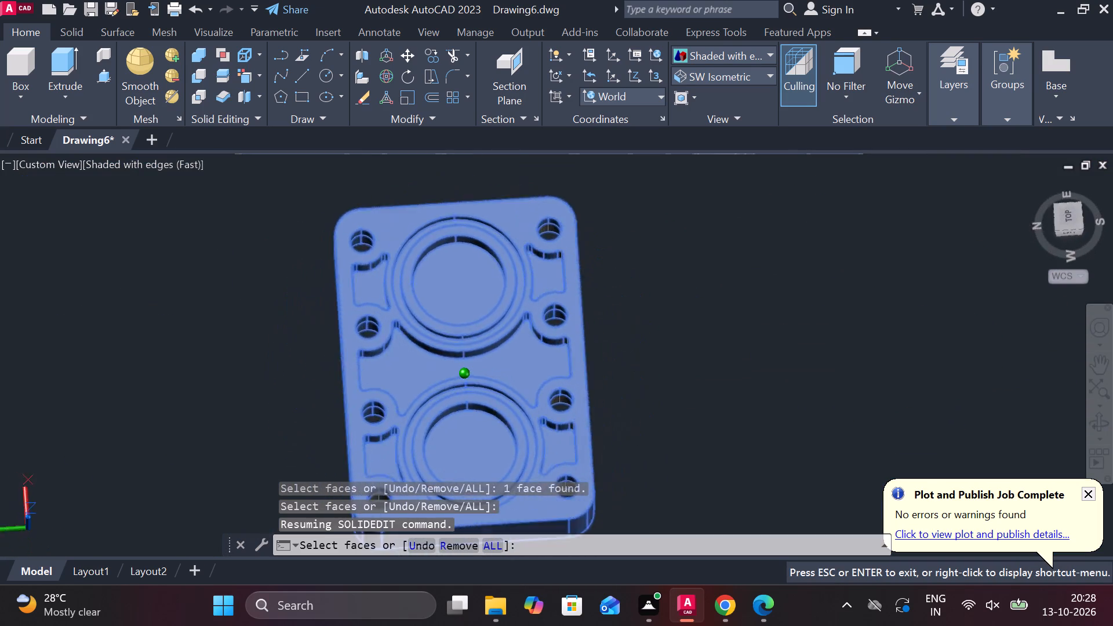
{"action": "middle_click_drag", "start_coordinate": [497, 391], "coordinate": [242, 319], "text": "shift"}
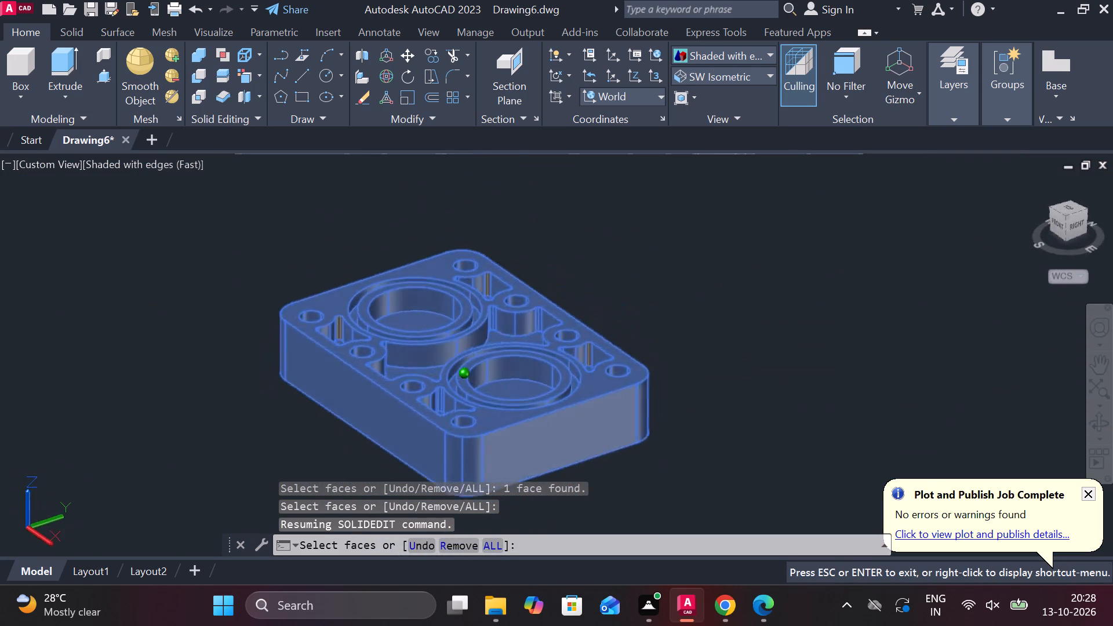
{"action": "middle_click_drag", "start_coordinate": [242, 319], "coordinate": [254, 337], "text": "shift"}
{"action": "scroll", "coordinate": [311, 337], "scroll_direction": "up", "scroll_amount": 4}
{"action": "left_click", "coordinate": [383, 294]}
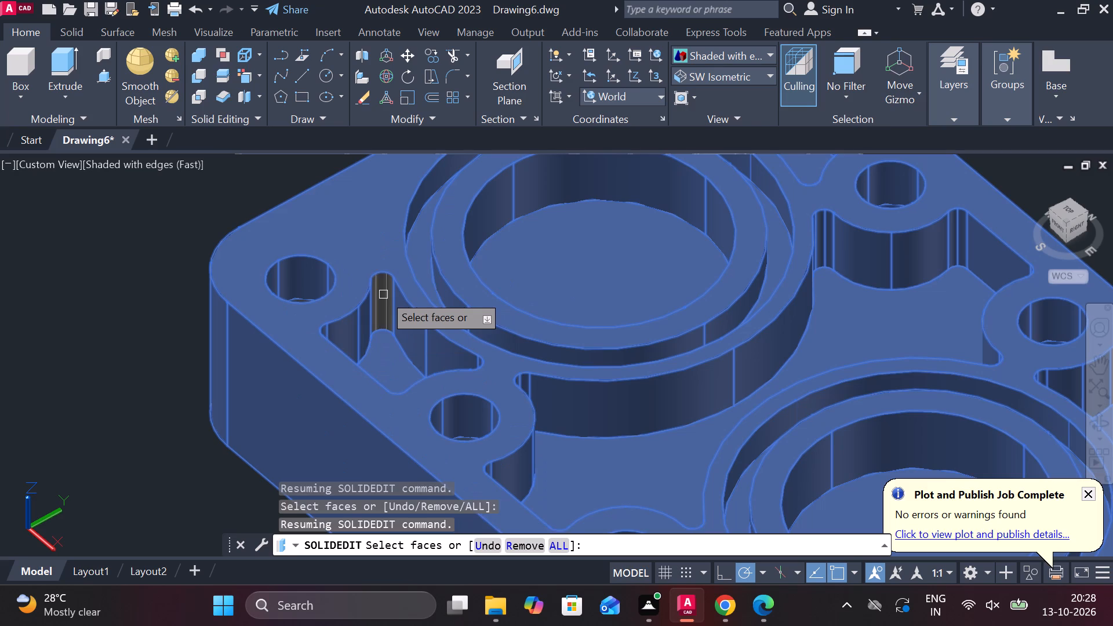
{"action": "scroll", "coordinate": [414, 313], "scroll_direction": "down", "scroll_amount": 1}
{"action": "left_click", "coordinate": [859, 344]}
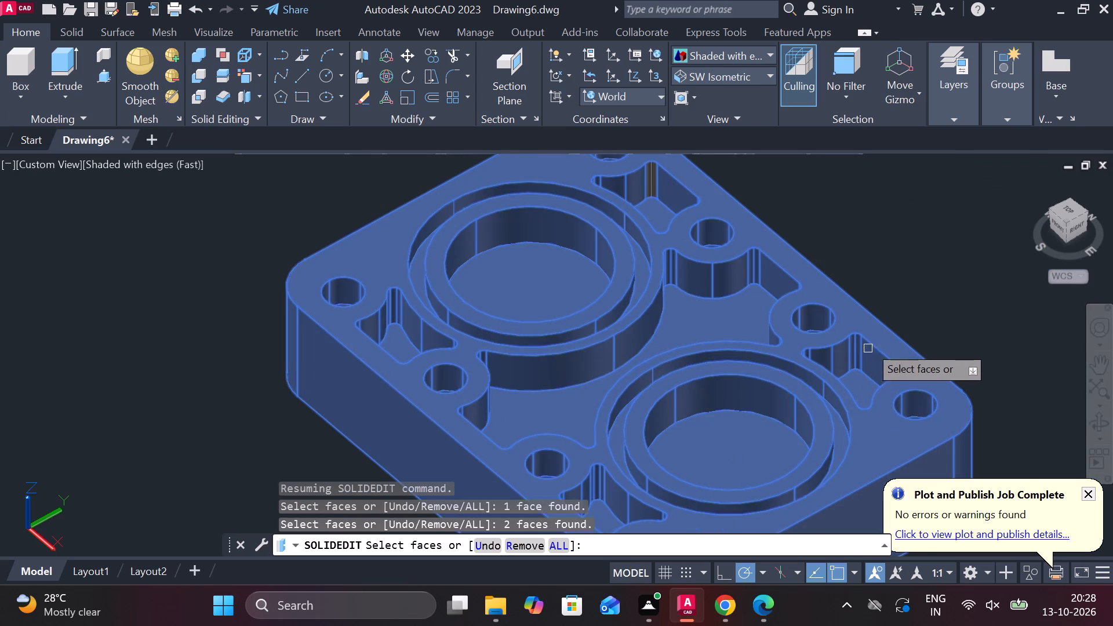
{"action": "middle_click_drag", "start_coordinate": [806, 257], "coordinate": [792, 309]}
{"action": "left_click", "coordinate": [637, 235]}
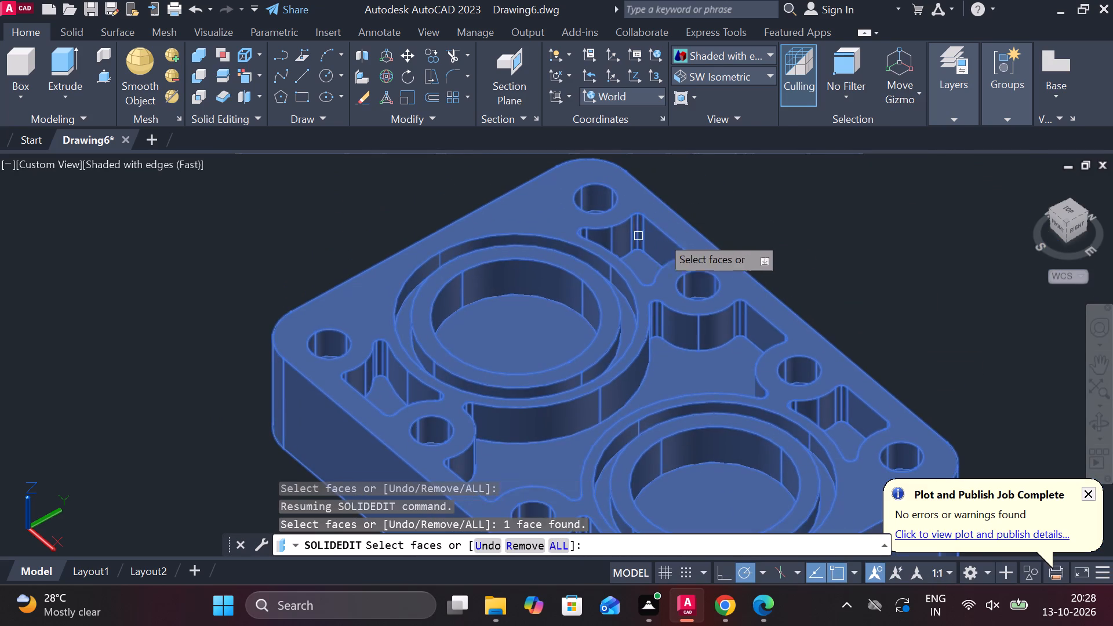
From the underside, add the southeast corner hole's counterbore wall and shoulder faces to the selection.
{"action": "scroll", "coordinate": [787, 261], "scroll_direction": "down", "scroll_amount": 2}
{"action": "middle_click_drag", "start_coordinate": [844, 308], "coordinate": [608, 320], "text": "shift"}
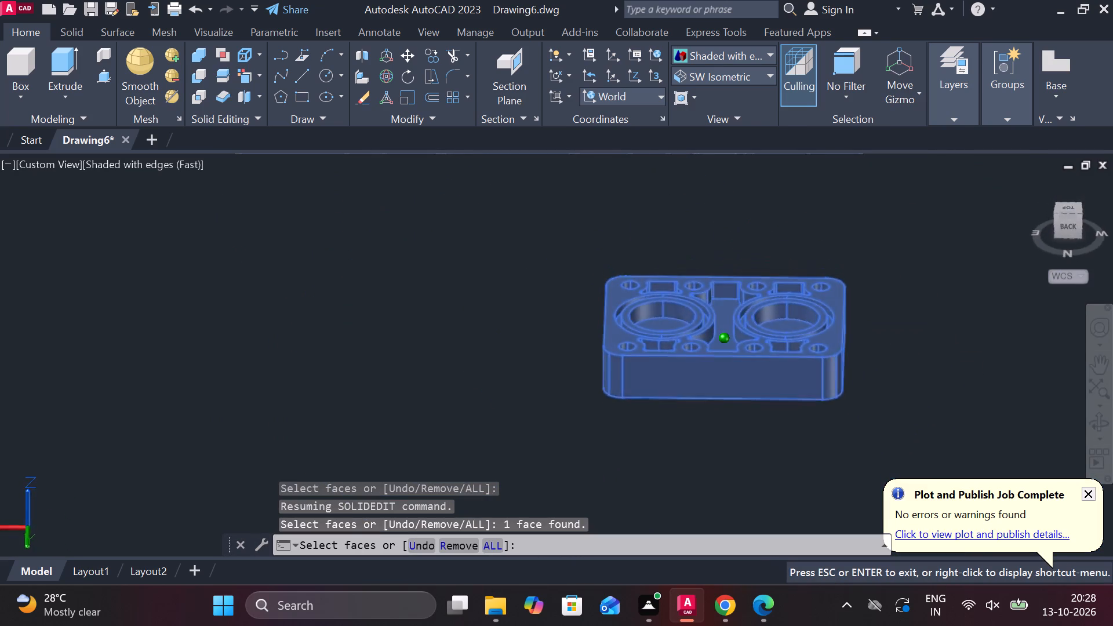
{"action": "middle_click_drag", "start_coordinate": [608, 320], "coordinate": [773, 156], "text": "shift"}
{"action": "scroll", "coordinate": [668, 219], "scroll_direction": "up", "scroll_amount": 2}
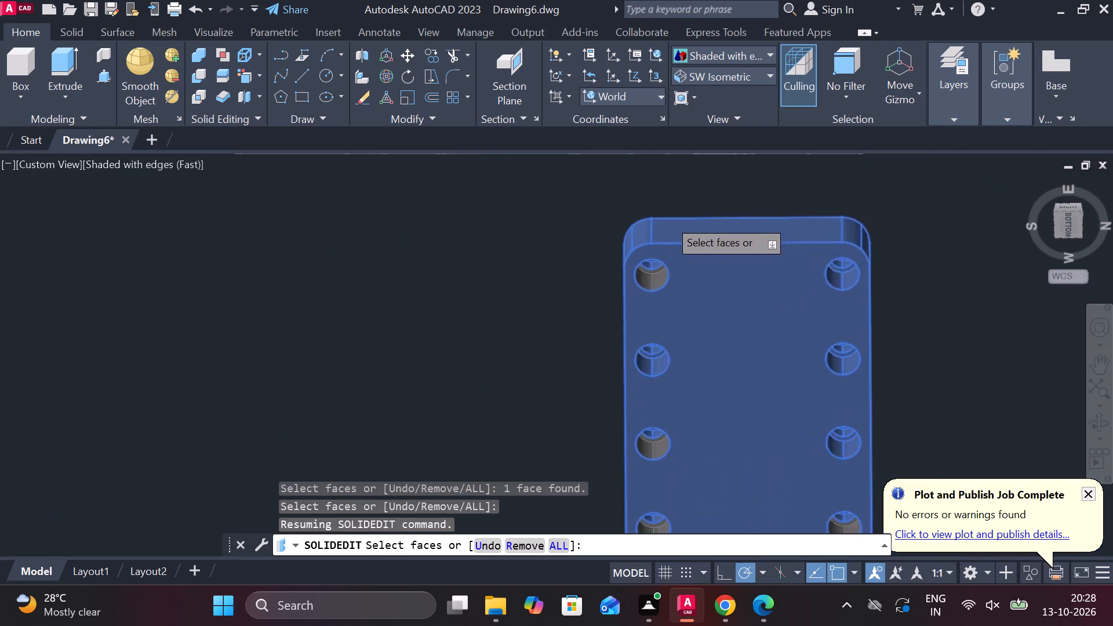
{"action": "left_click", "coordinate": [654, 305]}
{"action": "left_click", "coordinate": [655, 305]}
{"action": "scroll", "coordinate": [655, 305], "scroll_direction": "up", "scroll_amount": 3}
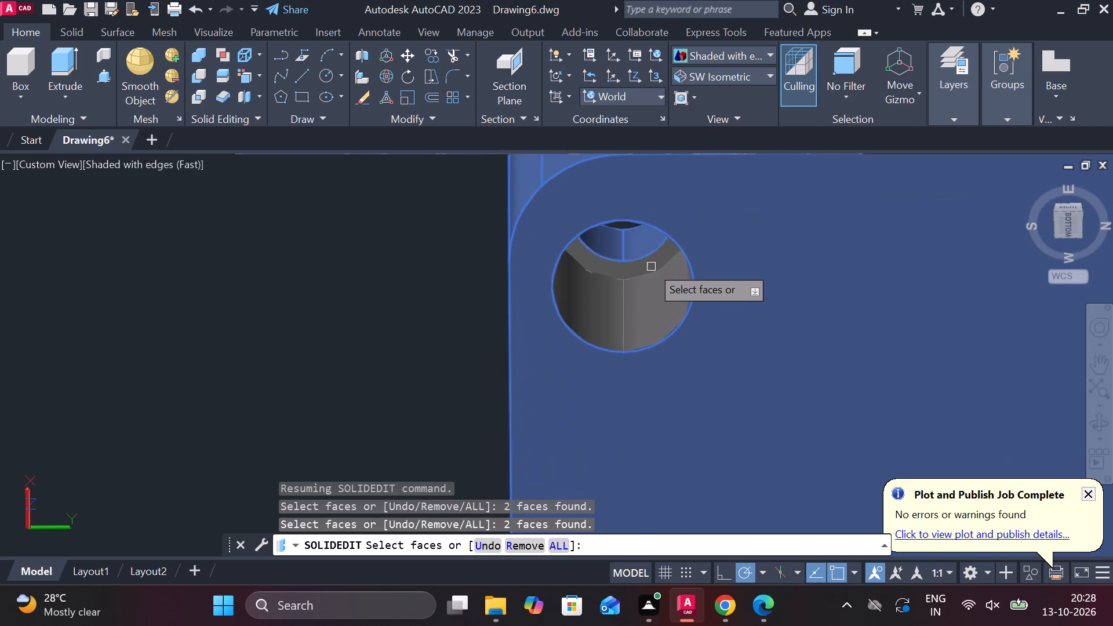
{"action": "left_click", "coordinate": [651, 266]}
{"action": "left_click", "coordinate": [596, 273]}
Add the counterbore walls and shoulders of the two westernmost holes in the south row to the selection.
{"action": "scroll", "coordinate": [619, 323], "scroll_direction": "down", "scroll_amount": 2}
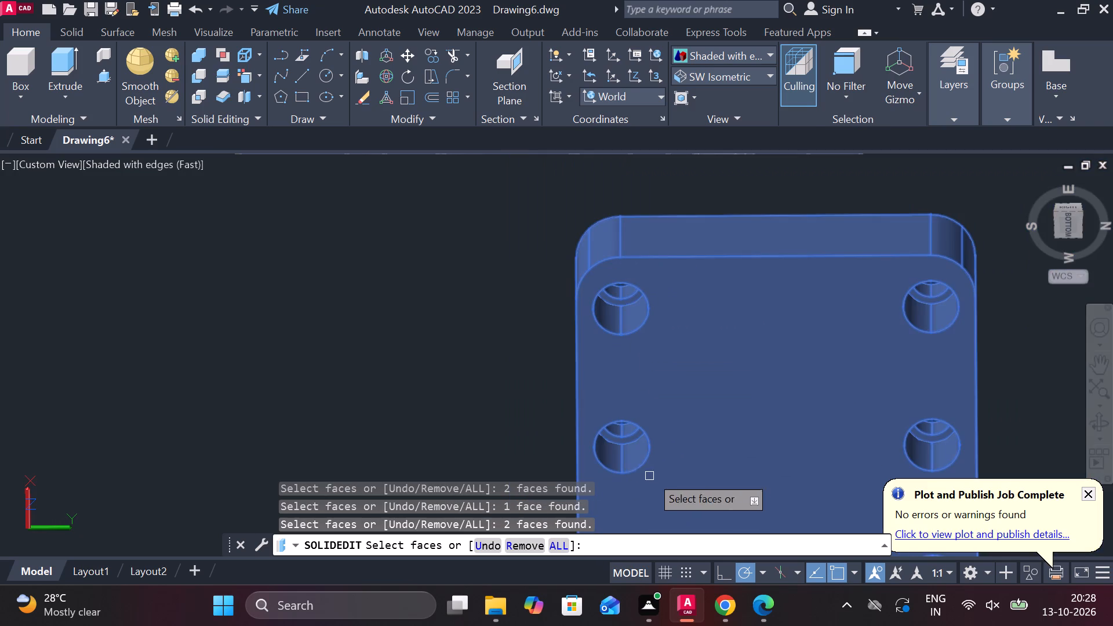
{"action": "scroll", "coordinate": [654, 476], "scroll_direction": "up", "scroll_amount": 1}
{"action": "scroll", "coordinate": [707, 472], "scroll_direction": "down", "scroll_amount": 1}
{"action": "middle_click_drag", "start_coordinate": [707, 472], "coordinate": [661, 274]}
{"action": "left_click", "coordinate": [614, 383]}
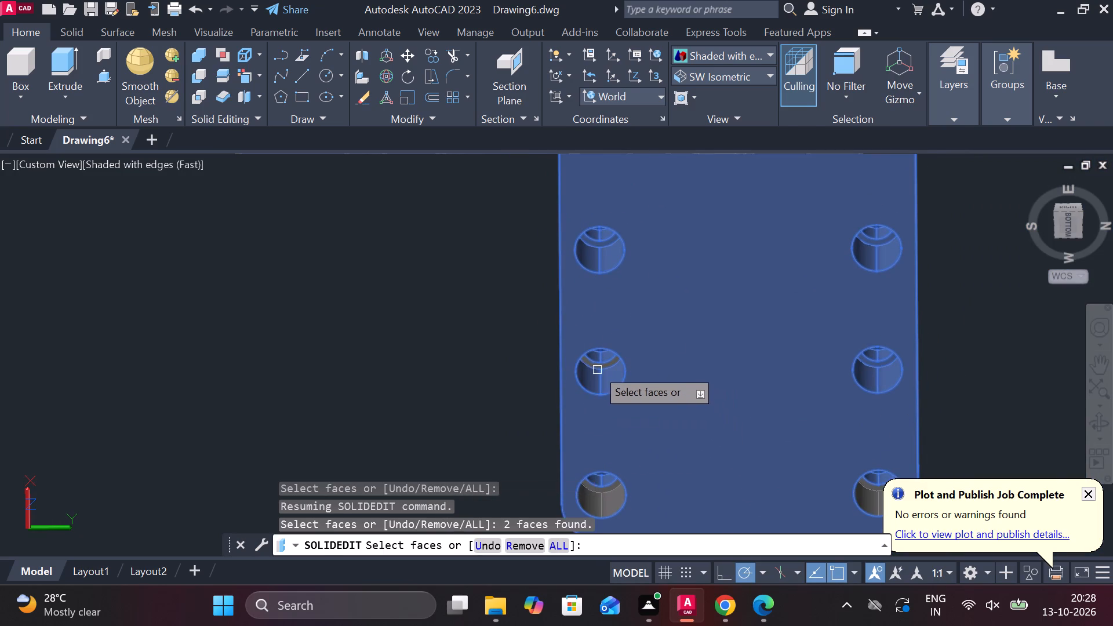
{"action": "scroll", "coordinate": [596, 367], "scroll_direction": "up", "scroll_amount": 3}
{"action": "left_click", "coordinate": [602, 362]}
{"action": "scroll", "coordinate": [606, 380], "scroll_direction": "down", "scroll_amount": 2}
{"action": "scroll", "coordinate": [609, 479], "scroll_direction": "up", "scroll_amount": 1}
{"action": "middle_click_drag", "start_coordinate": [609, 479], "coordinate": [639, 416]}
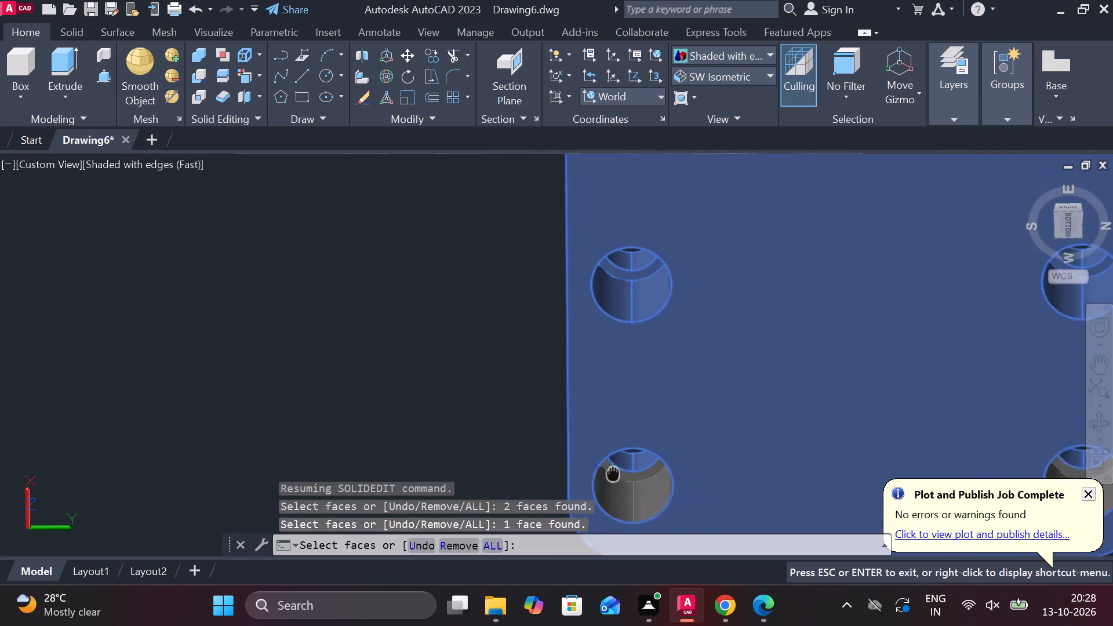
{"action": "middle_click_drag", "start_coordinate": [639, 416], "coordinate": [682, 372]}
{"action": "left_click", "coordinate": [684, 456]}
{"action": "scroll", "coordinate": [684, 432], "scroll_direction": "up", "scroll_amount": 2}
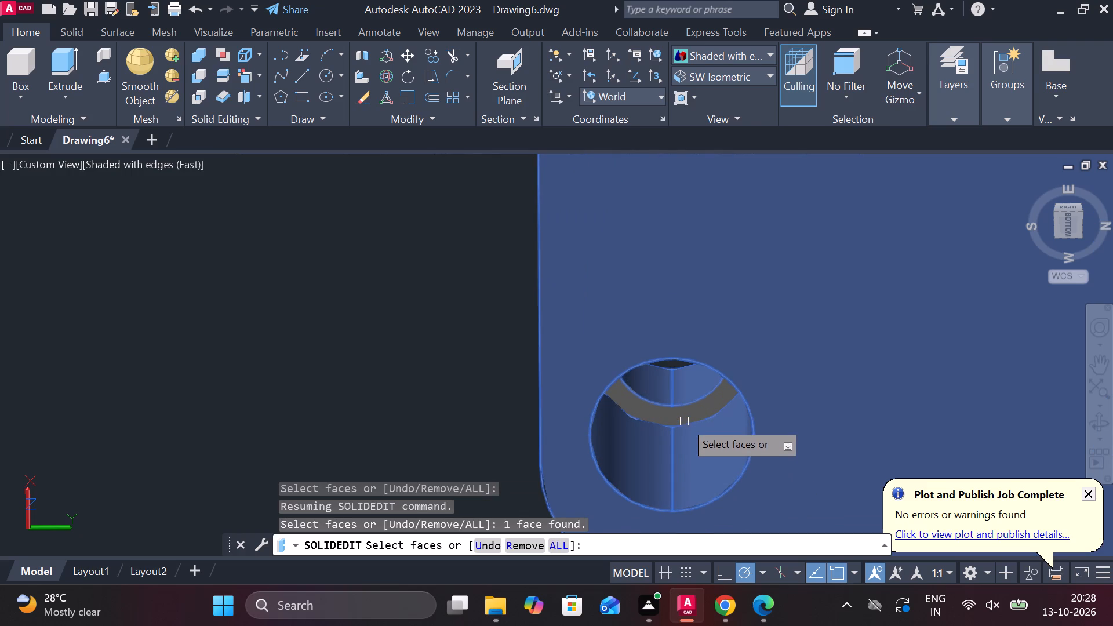
{"action": "left_click", "coordinate": [681, 423]}
Add the northwest corner hole's counterbore wall and shoulder to the selection.
{"action": "scroll", "coordinate": [681, 423], "scroll_direction": "down", "scroll_amount": 3}
{"action": "middle_click_drag", "start_coordinate": [817, 426], "coordinate": [615, 406]}
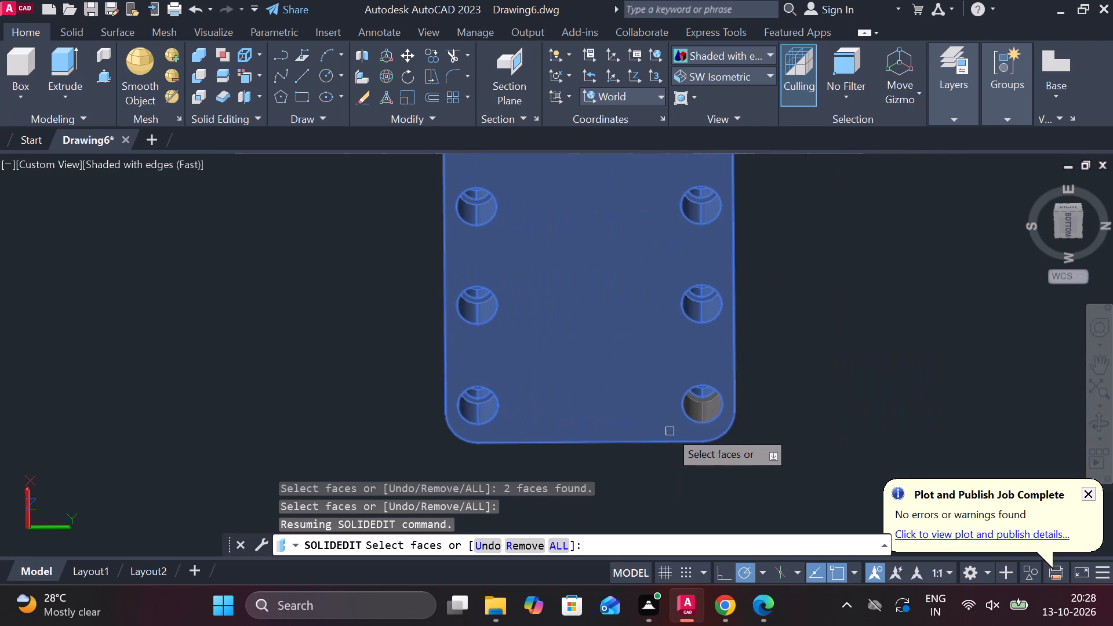
{"action": "scroll", "coordinate": [670, 431], "scroll_direction": "up", "scroll_amount": 3}
{"action": "left_click", "coordinate": [765, 340]}
{"action": "left_click", "coordinate": [759, 368]}
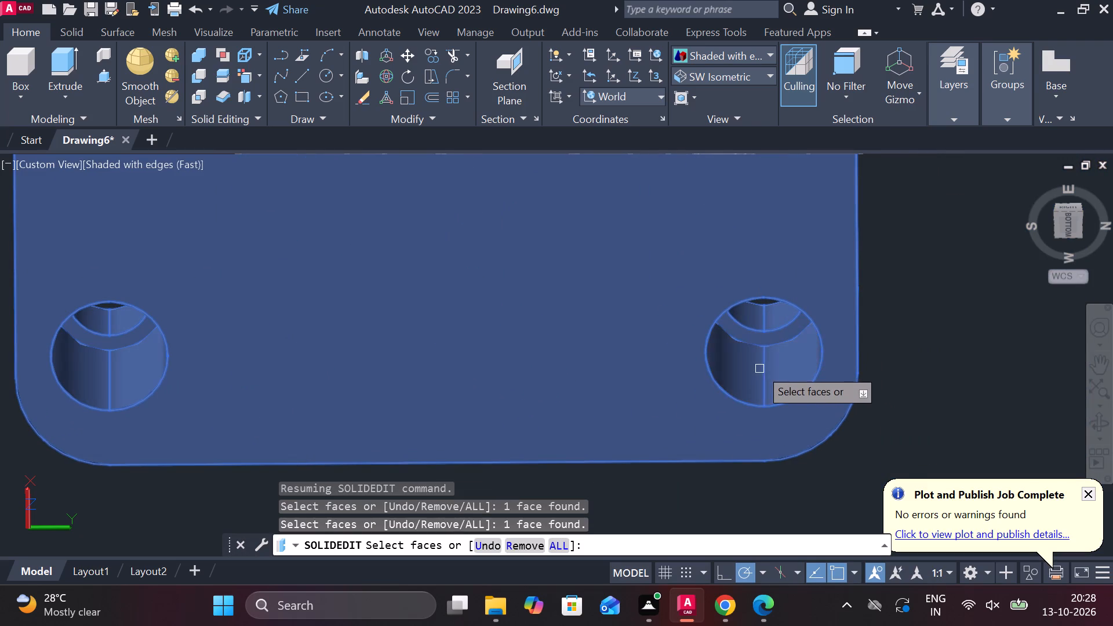
Complete the face selection, apply index color 9 to all selected faces, and exit solid editing.
{"action": "scroll", "coordinate": [759, 373], "scroll_direction": "down", "scroll_amount": 3}
{"action": "middle_click_drag", "start_coordinate": [857, 305], "coordinate": [693, 484], "text": "shift"}
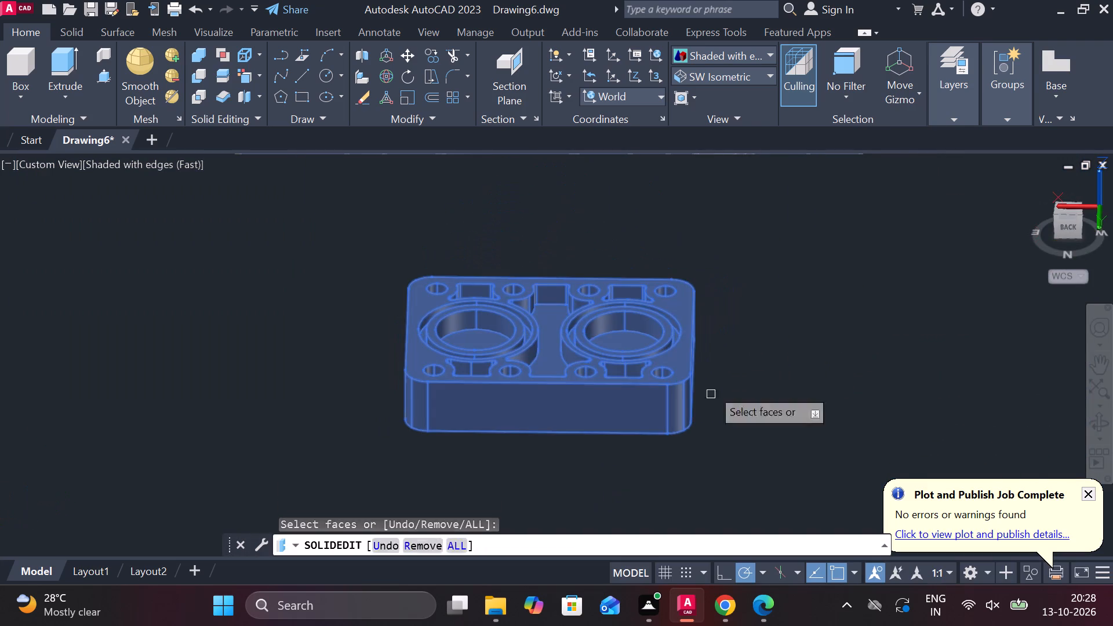
{"action": "middle_click_drag", "start_coordinate": [787, 329], "coordinate": [622, 343], "text": "shift"}
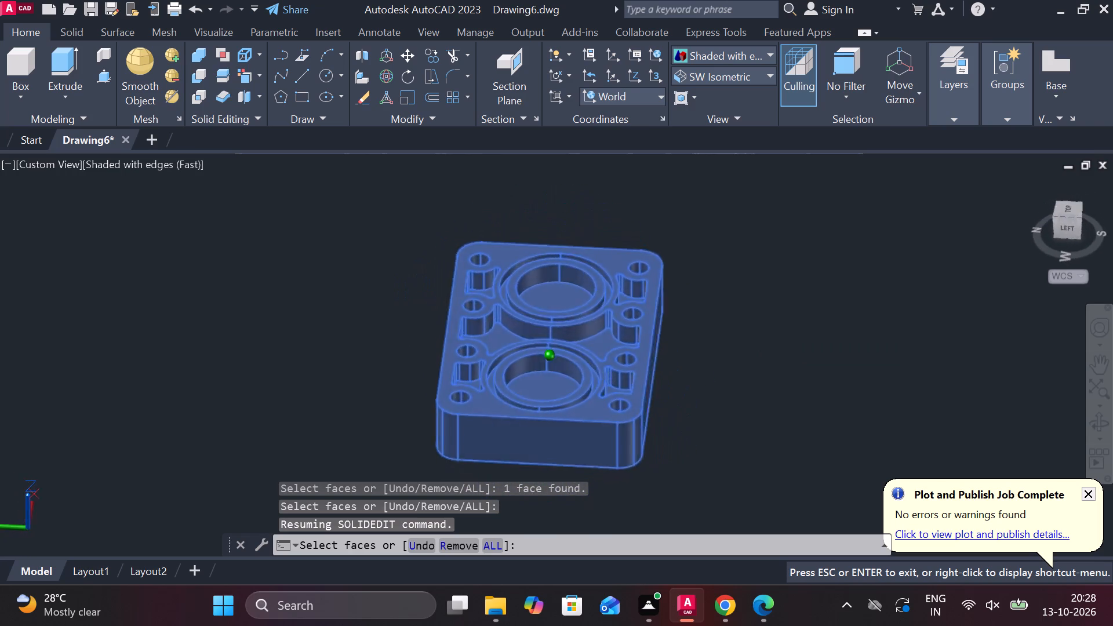
{"action": "middle_click_drag", "start_coordinate": [622, 343], "coordinate": [238, 331], "text": "shift"}
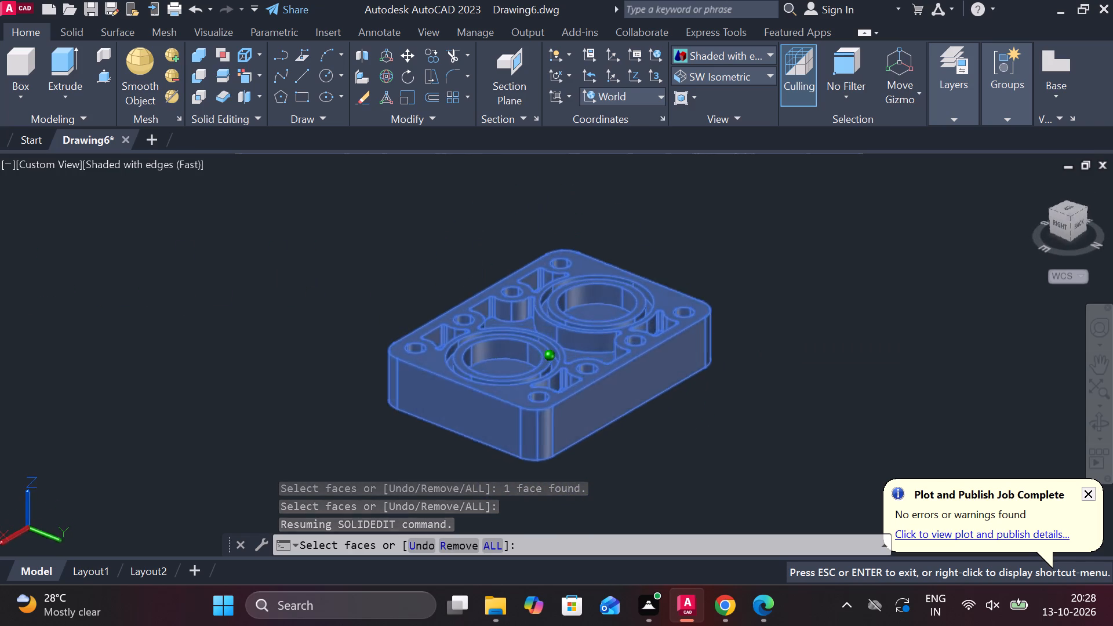
{"action": "middle_click_drag", "start_coordinate": [238, 331], "coordinate": [227, 346], "text": "shift"}
{"action": "key", "text": "Return"}
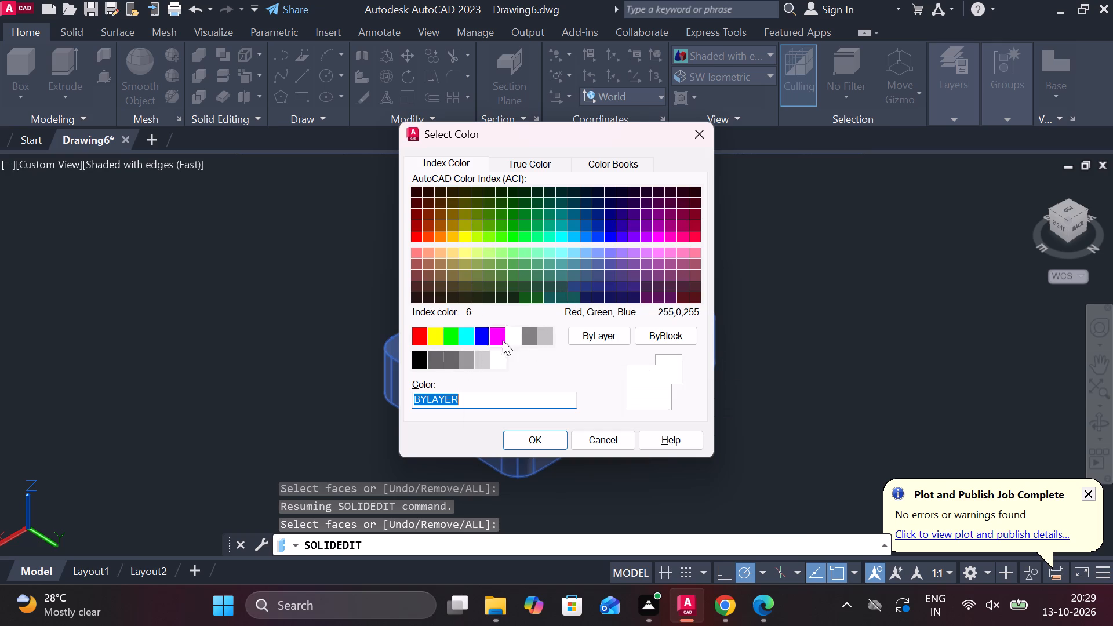
{"action": "left_click", "coordinate": [545, 337]}
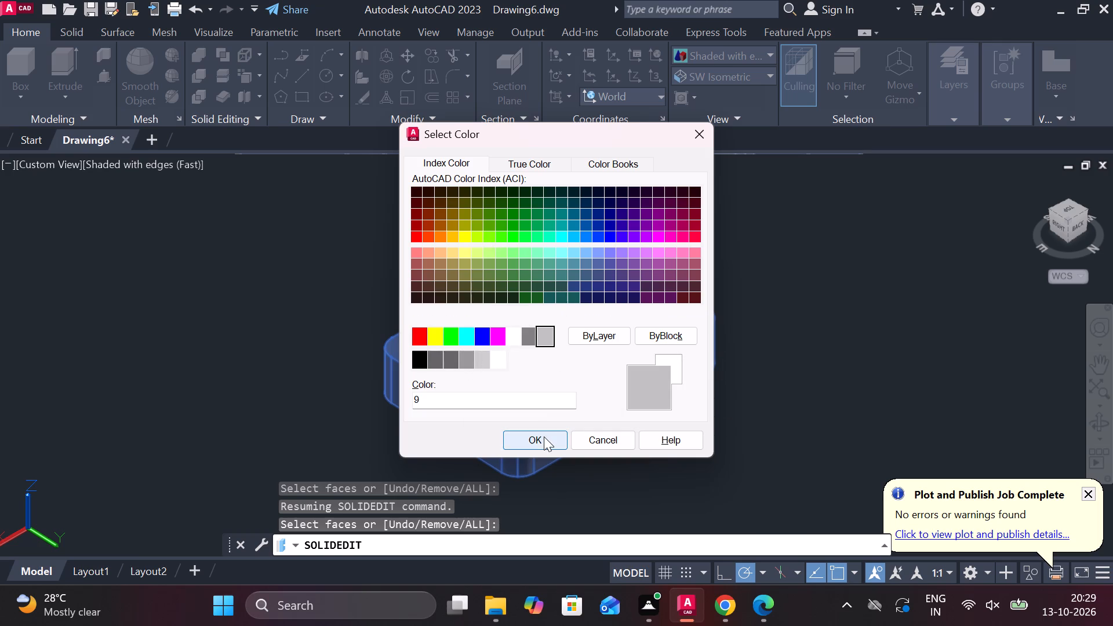
{"action": "left_click", "coordinate": [544, 436]}
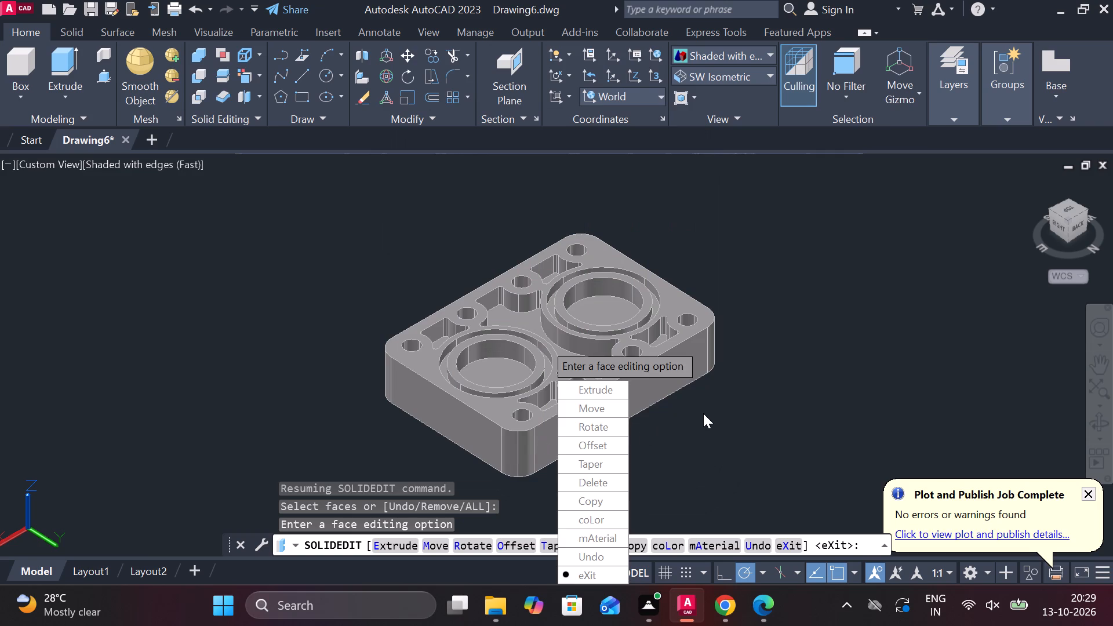
{"action": "key", "text": "Return"}
{"action": "key", "text": "Return"}
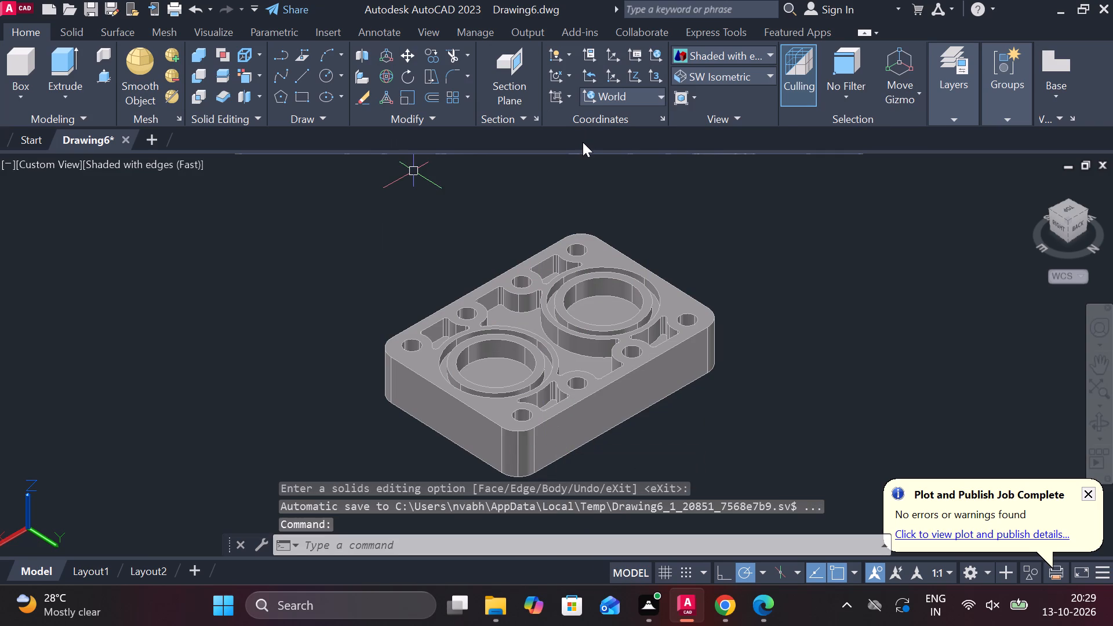
Save the drawing in the Documents folder under the name rectangular mounting plate.
{"action": "key", "text": "ctrl+s"}
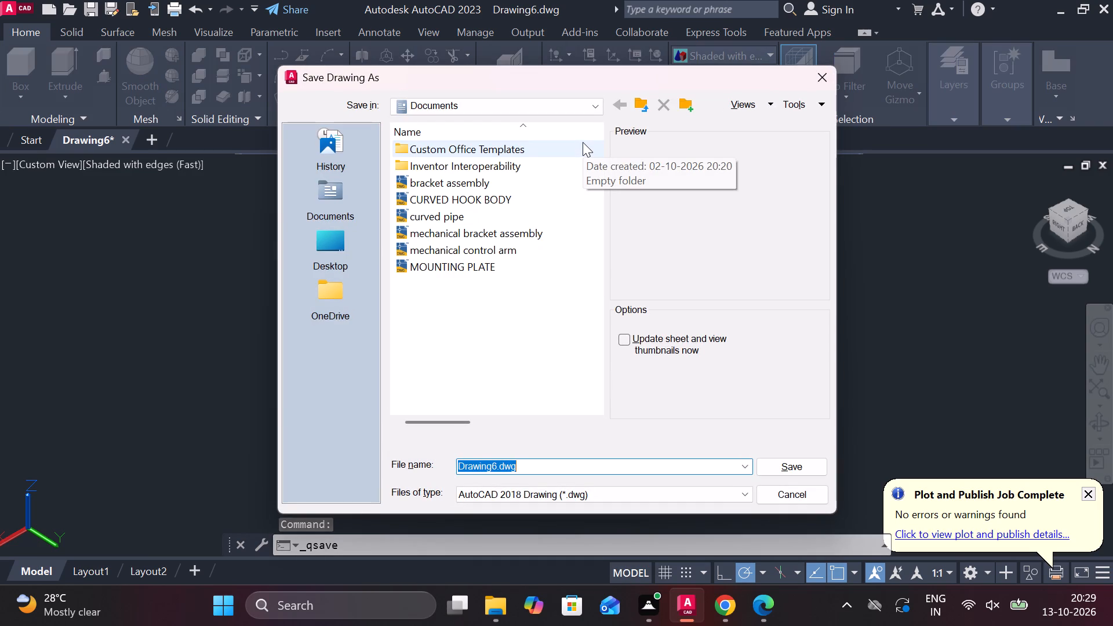
{"action": "type", "text": "rectanhu"}
{"action": "key", "text": "BackSpace"}
{"action": "key", "text": "BackSpace"}
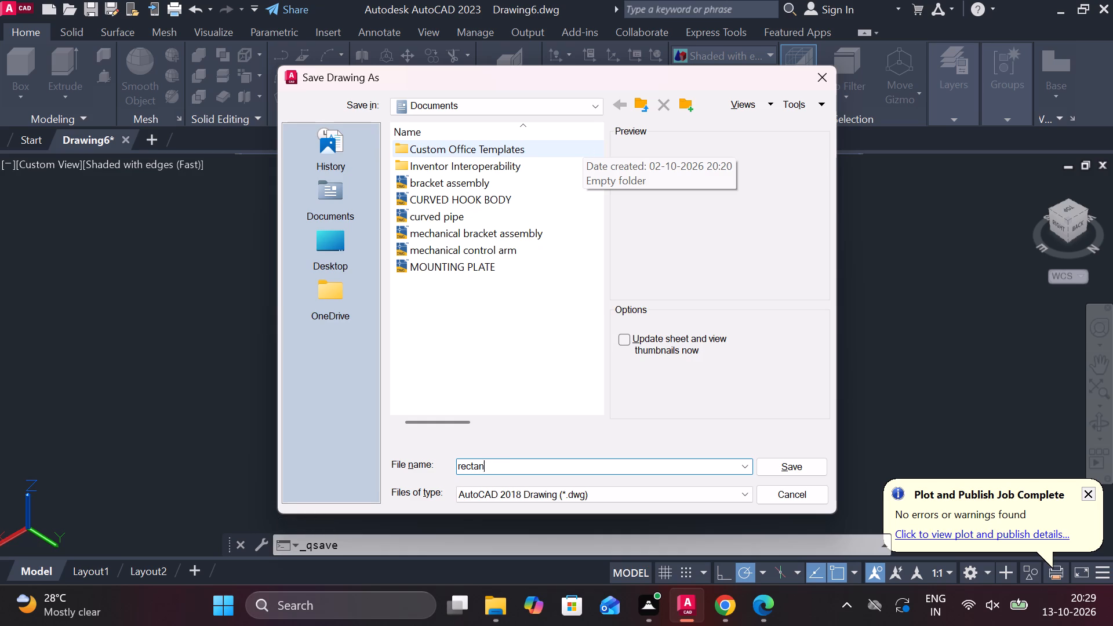
{"action": "key", "text": "BackSpace"}
{"action": "type", "text": "ngular"}
{"action": "key", "text": "space"}
{"action": "type", "text": "mounting"}
{"action": "key", "text": "space"}
{"action": "type", "text": "plate"}
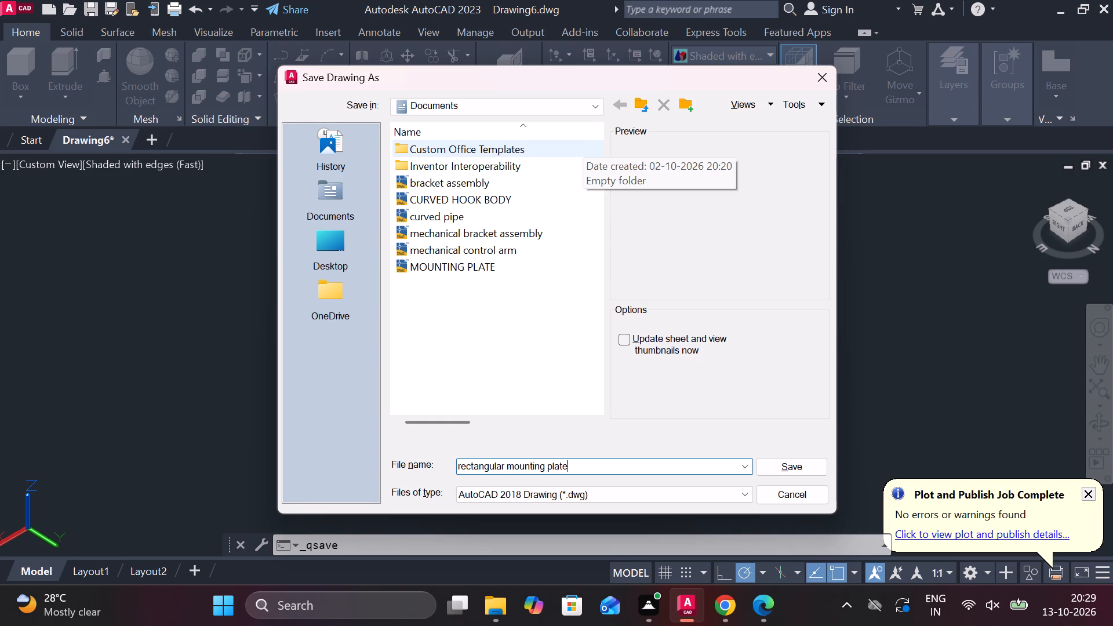
{"action": "left_click", "coordinate": [779, 460]}
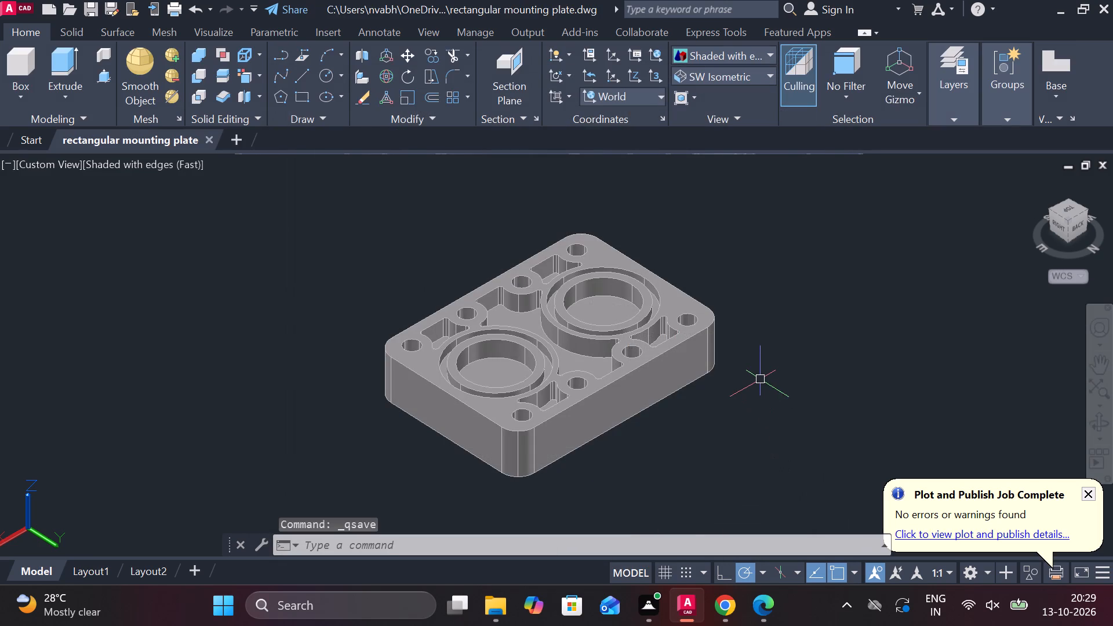
Turn off command logging with LOGFILEOFF and save the drawing again.
{"action": "type", "text": "log"}
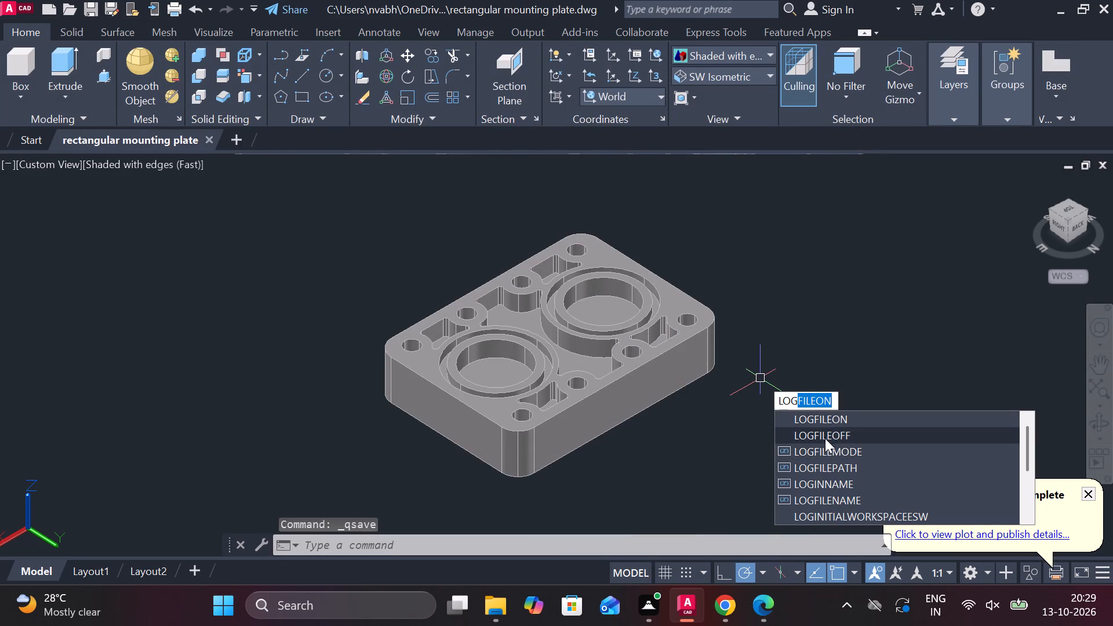
{"action": "left_click", "coordinate": [825, 436]}
{"action": "key", "text": "ctrl+s"}
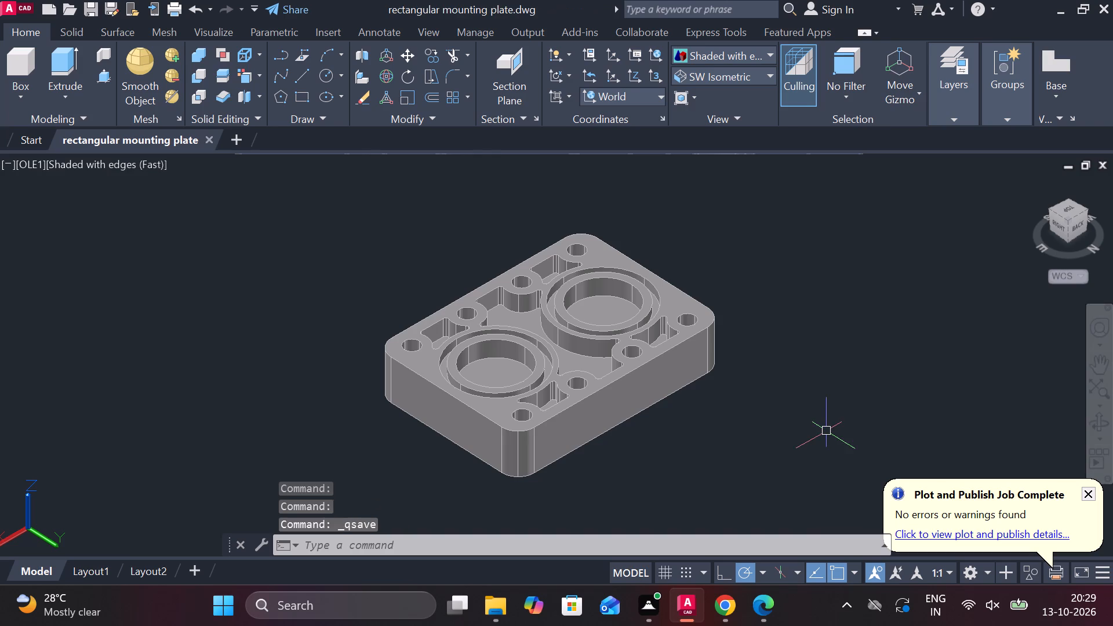
Start a plot of the model with the DWG To PDF.pc3 plotter and landscape orientation.
{"action": "type", "text": "plot"}
{"action": "left_click", "coordinate": [808, 420]}
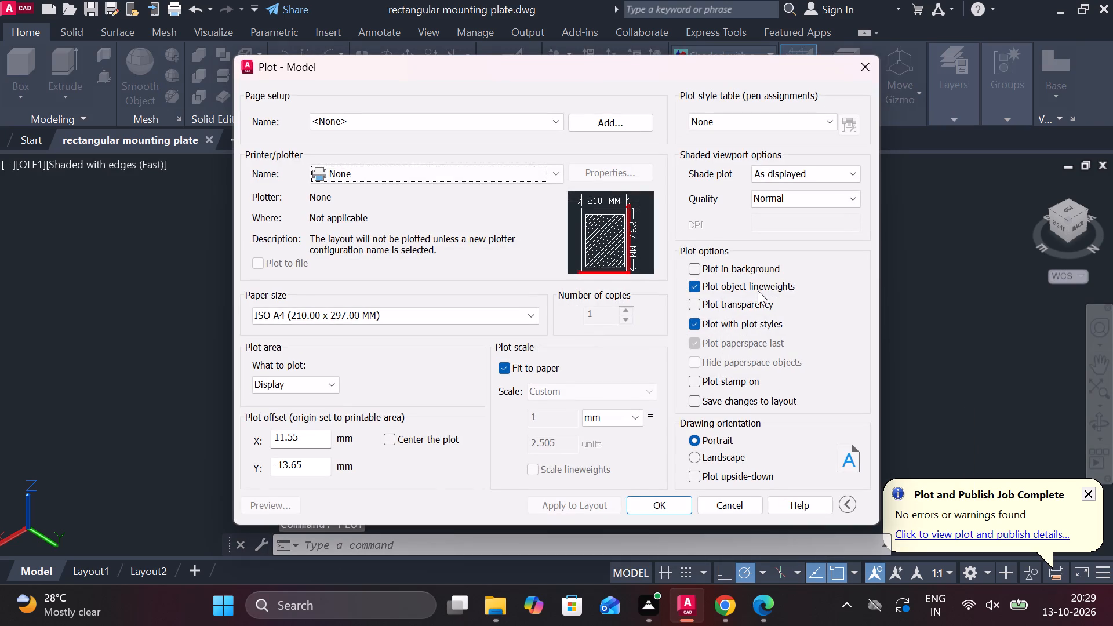
{"action": "left_click", "coordinate": [540, 180]}
{"action": "left_click", "coordinate": [390, 350]}
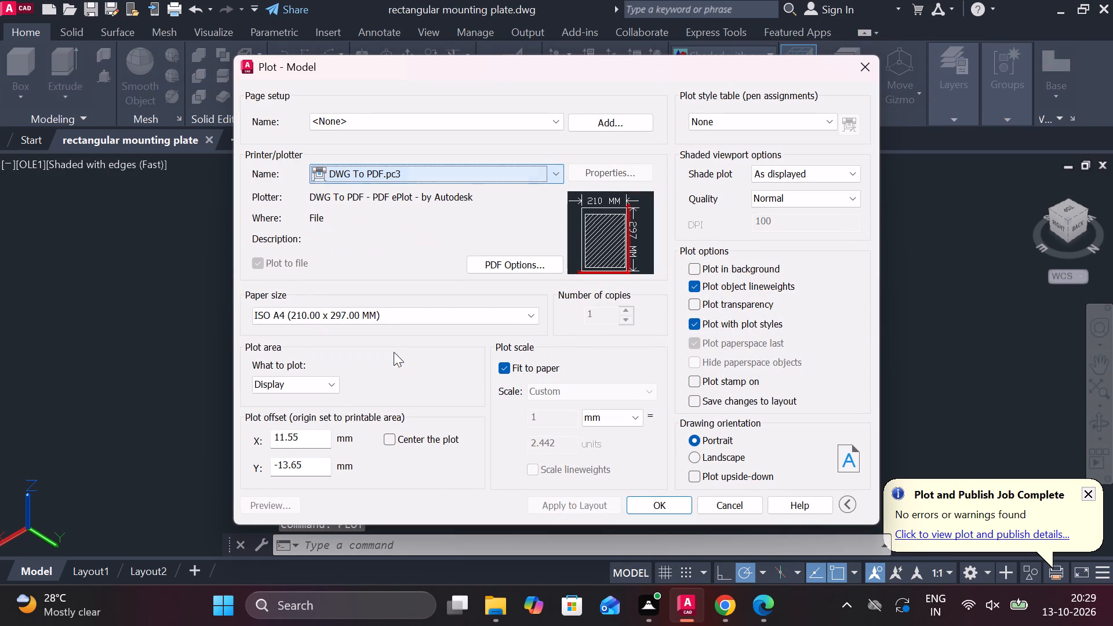
{"action": "left_click", "coordinate": [700, 460]}
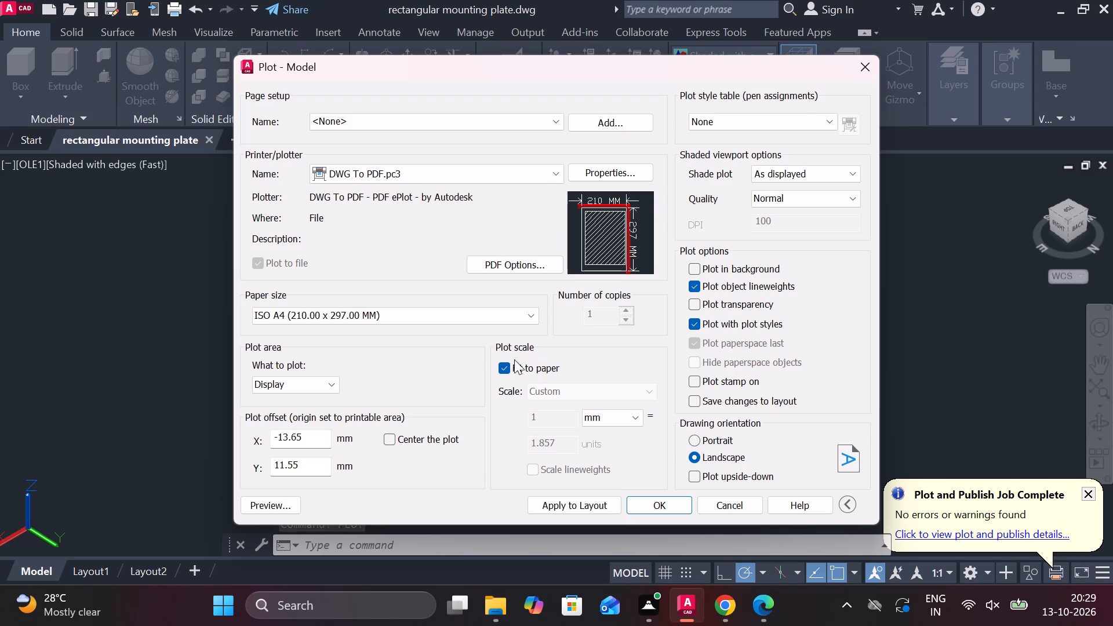
Set the plot area to a window around the whole block, plot it to a PDF in Documents, and check the page.
{"action": "left_click", "coordinate": [330, 383]}
{"action": "left_click", "coordinate": [300, 427]}
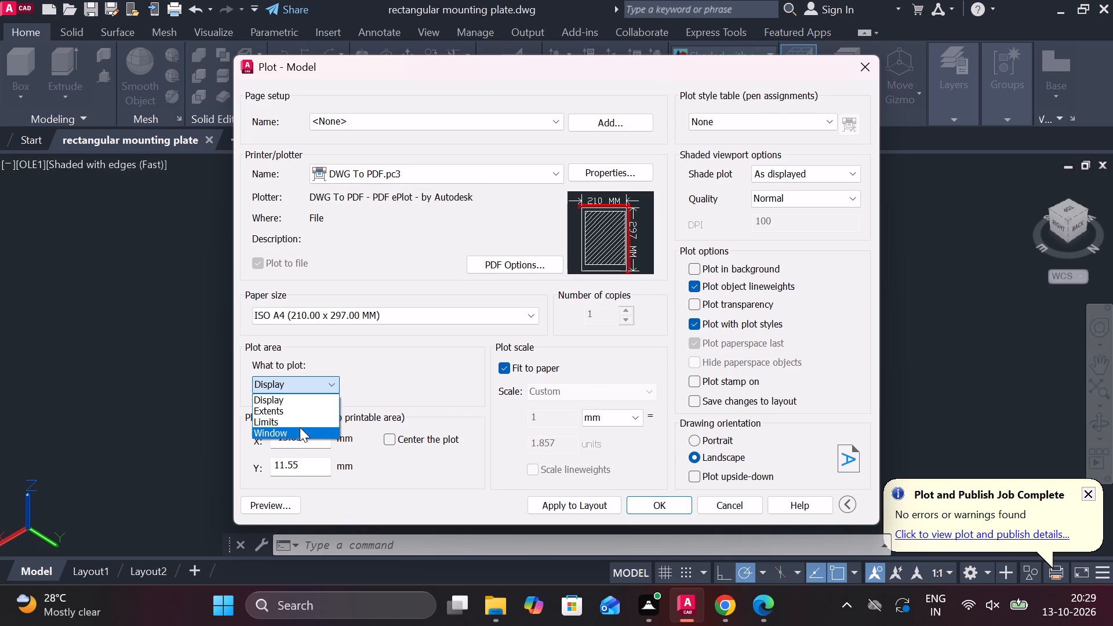
{"action": "scroll", "coordinate": [544, 274], "scroll_direction": "down", "scroll_amount": 1}
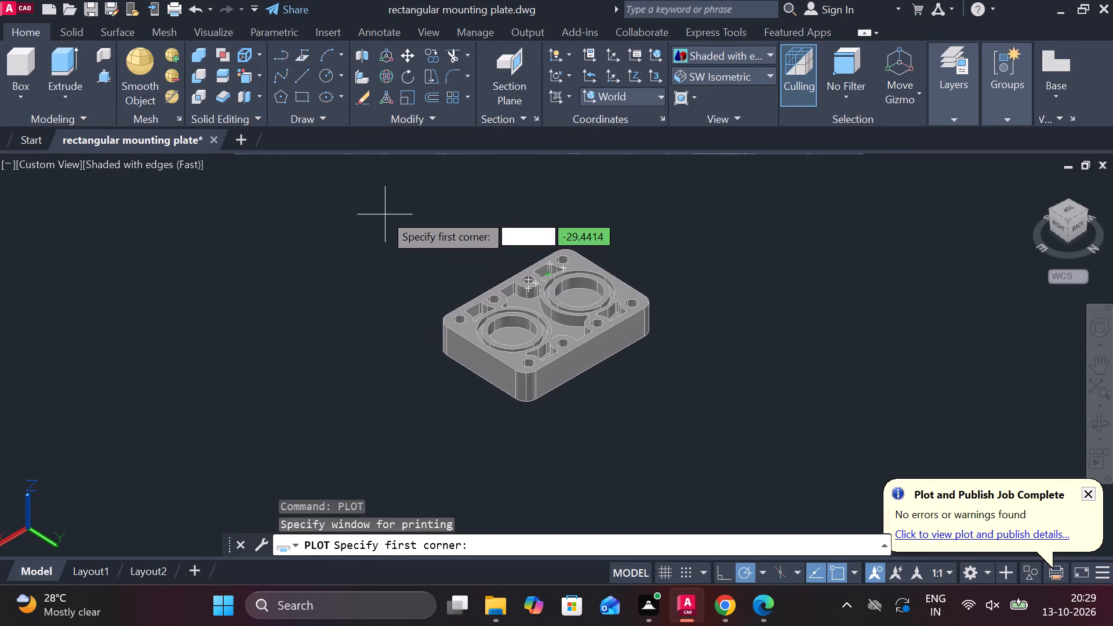
{"action": "left_click", "coordinate": [384, 213]}
{"action": "left_click", "coordinate": [692, 449]}
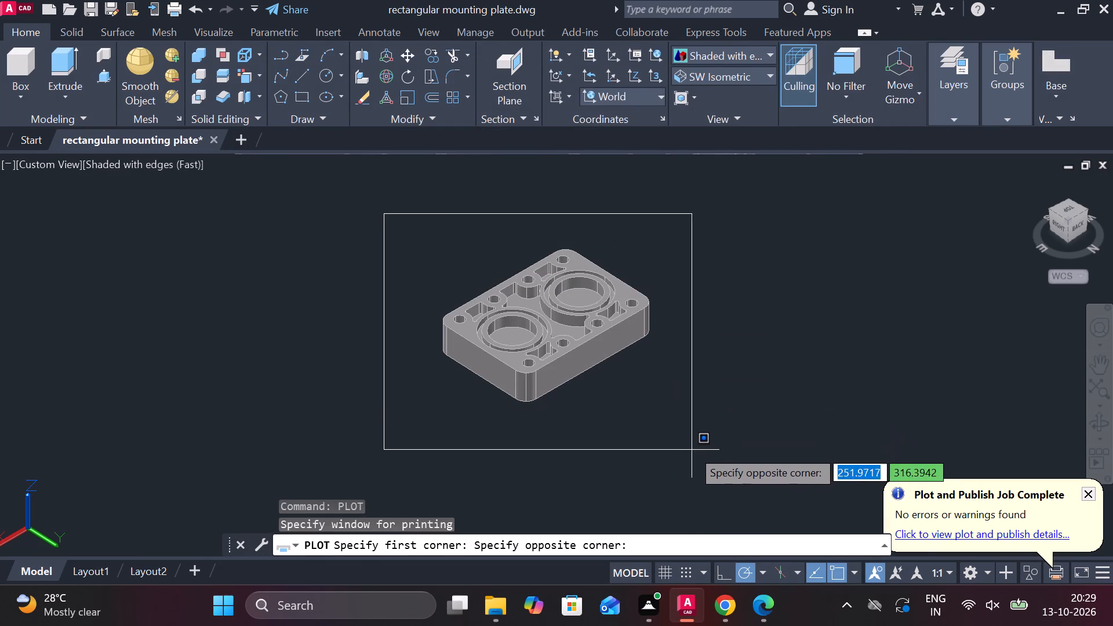
{"action": "left_click", "coordinate": [683, 502]}
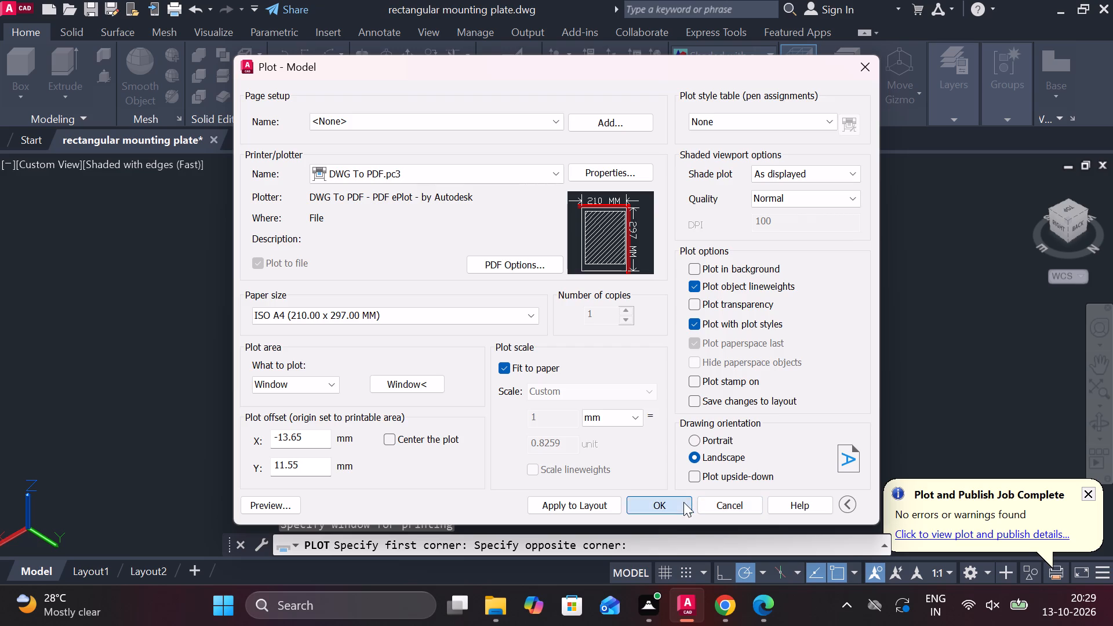
{"action": "left_click", "coordinate": [770, 461]}
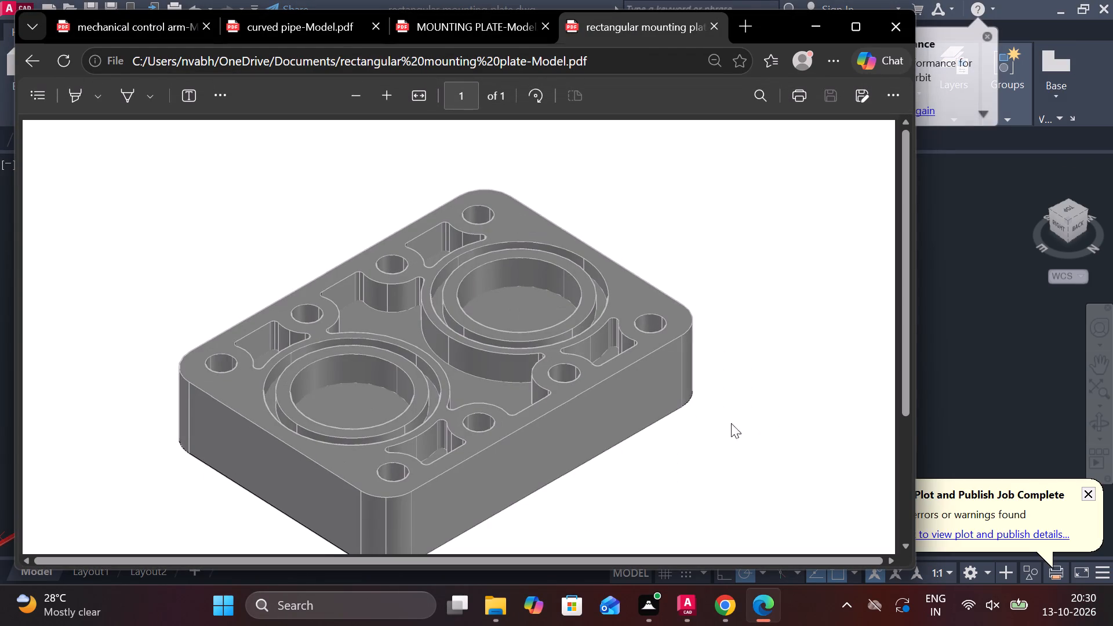
{"action": "scroll", "coordinate": [648, 423], "scroll_direction": "down", "scroll_amount": 1}
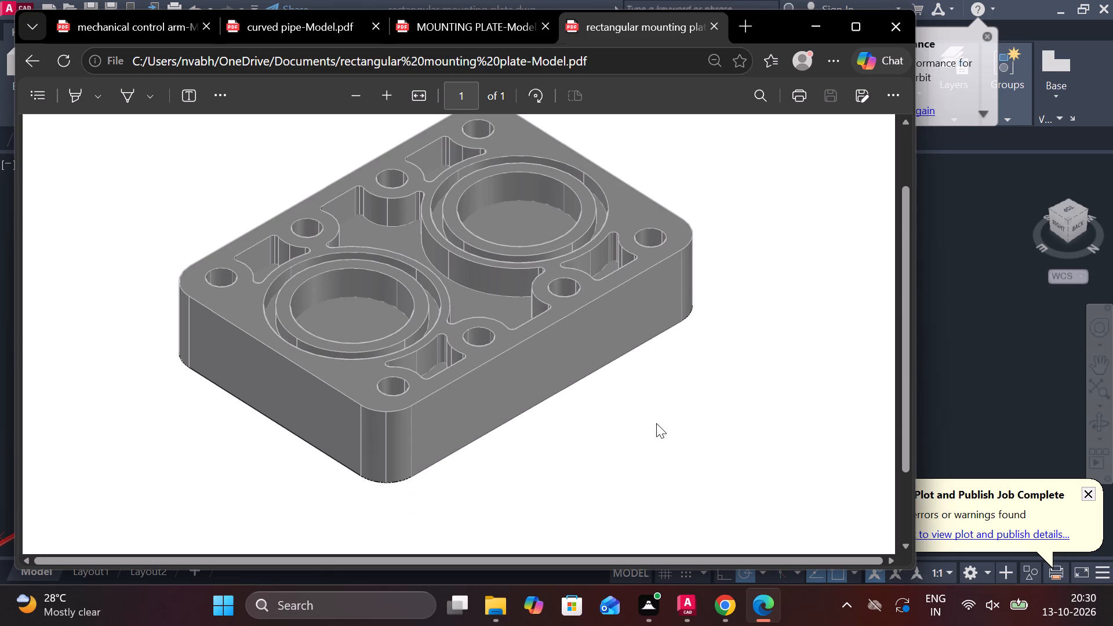